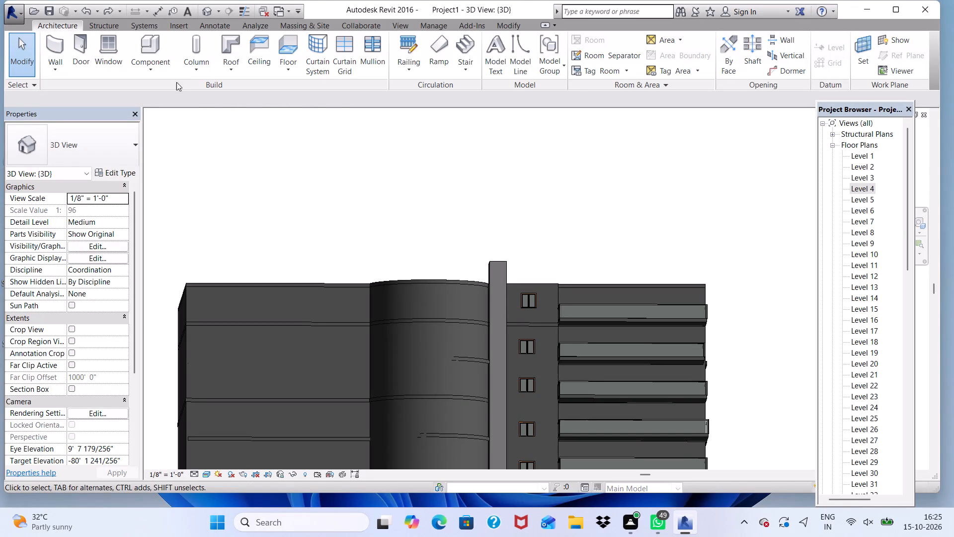
# Open the Level 4 floor plan and bring the front side with the curved wall into view.
pyautogui.click(57, 67)
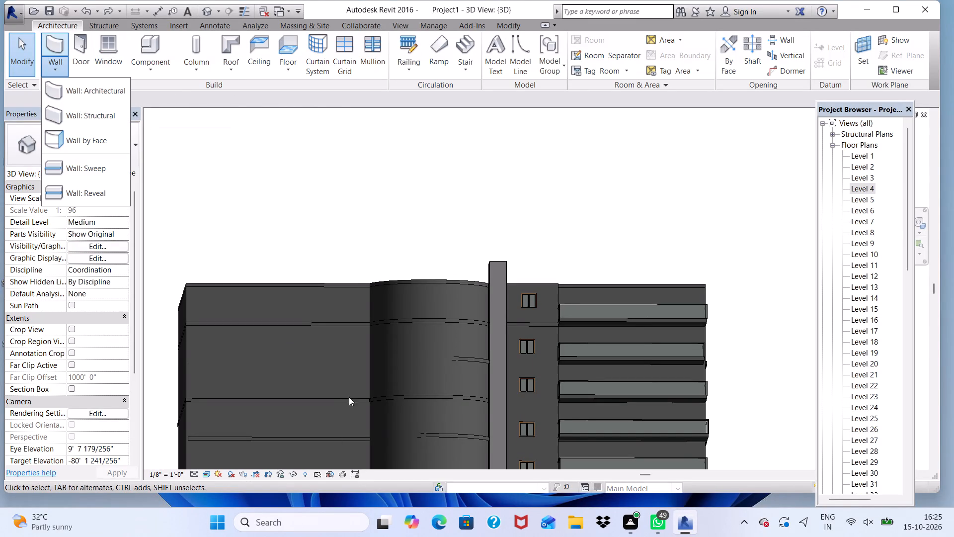
pyautogui.scroll(3, 346, 393)
pyautogui.scroll(-6, 344, 389)
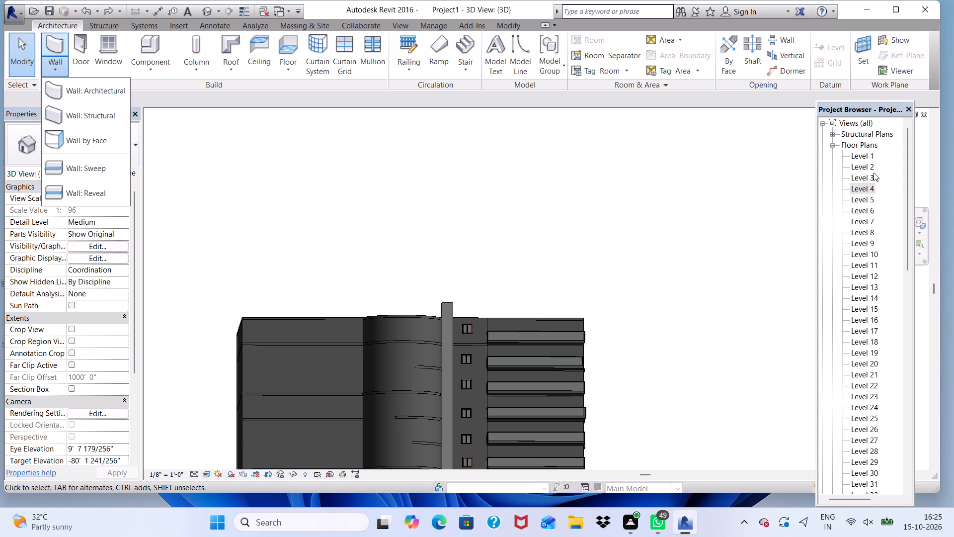
pyautogui.doubleClick(874, 184)
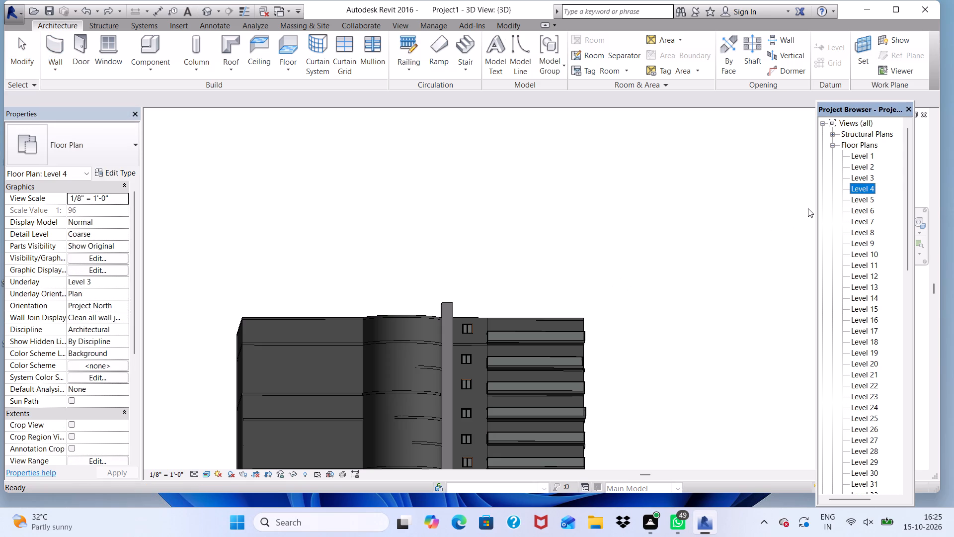
pyautogui.click(863, 188)
pyautogui.scroll(-8, 395, 381)
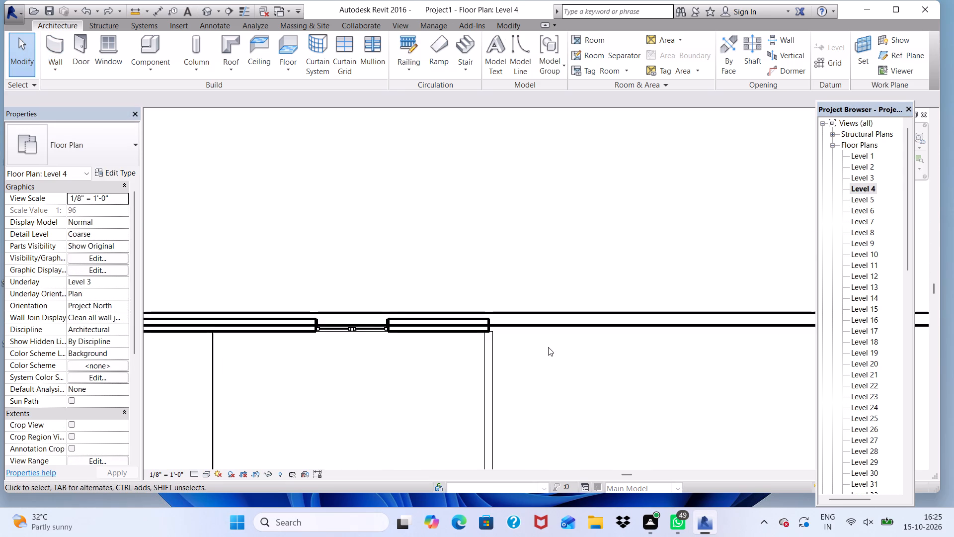
pyautogui.scroll(-14, 548, 347)
pyautogui.scroll(5, 449, 363)
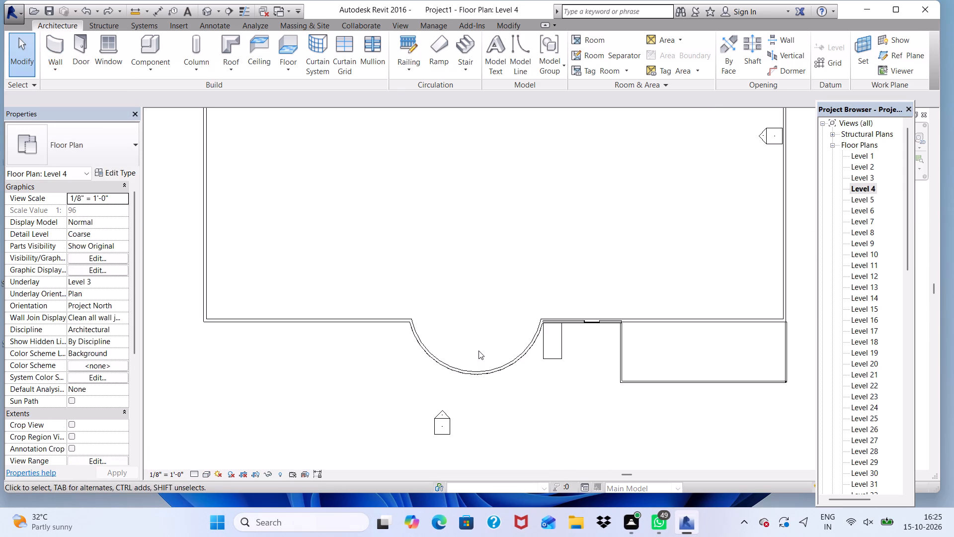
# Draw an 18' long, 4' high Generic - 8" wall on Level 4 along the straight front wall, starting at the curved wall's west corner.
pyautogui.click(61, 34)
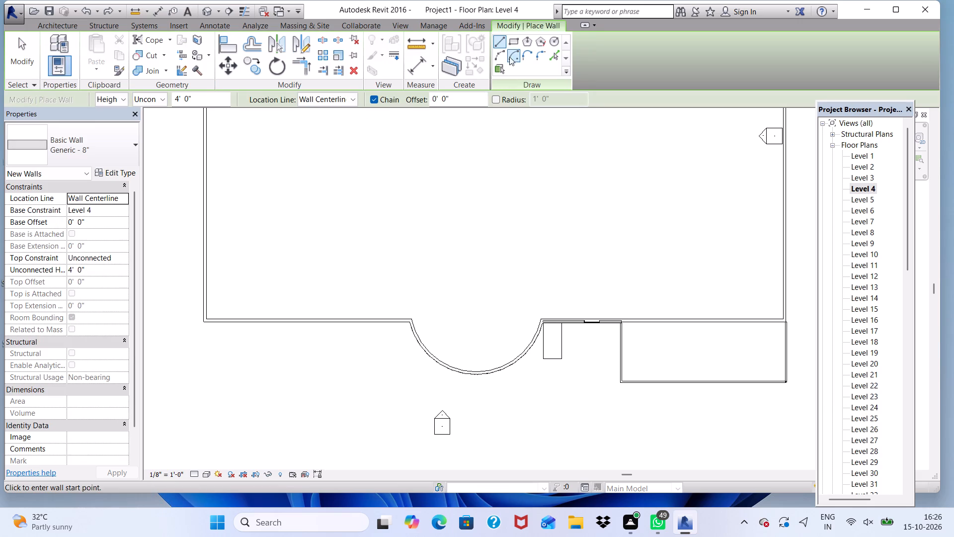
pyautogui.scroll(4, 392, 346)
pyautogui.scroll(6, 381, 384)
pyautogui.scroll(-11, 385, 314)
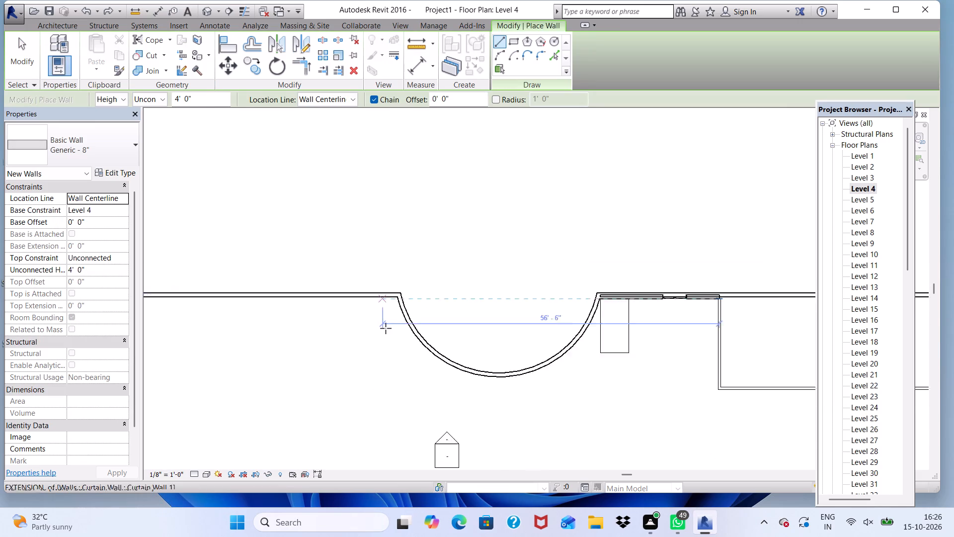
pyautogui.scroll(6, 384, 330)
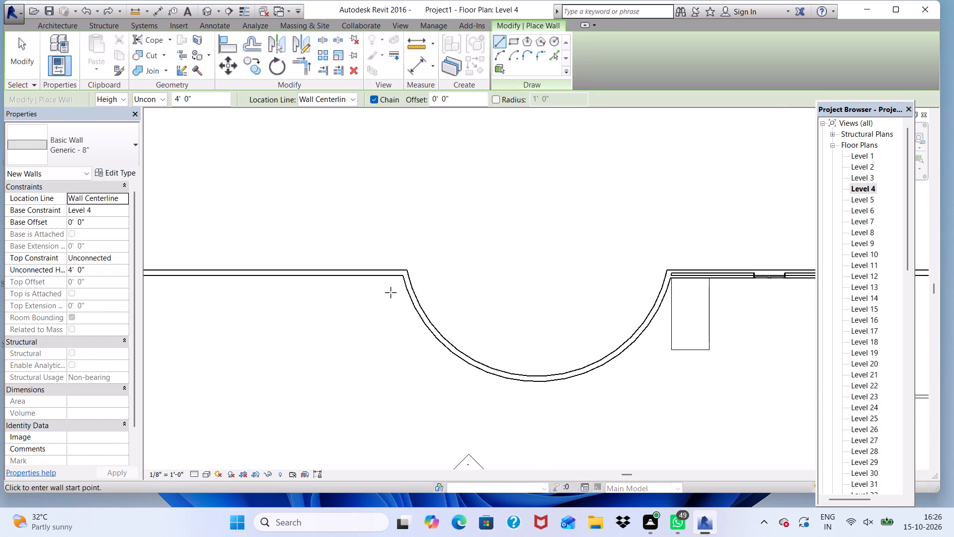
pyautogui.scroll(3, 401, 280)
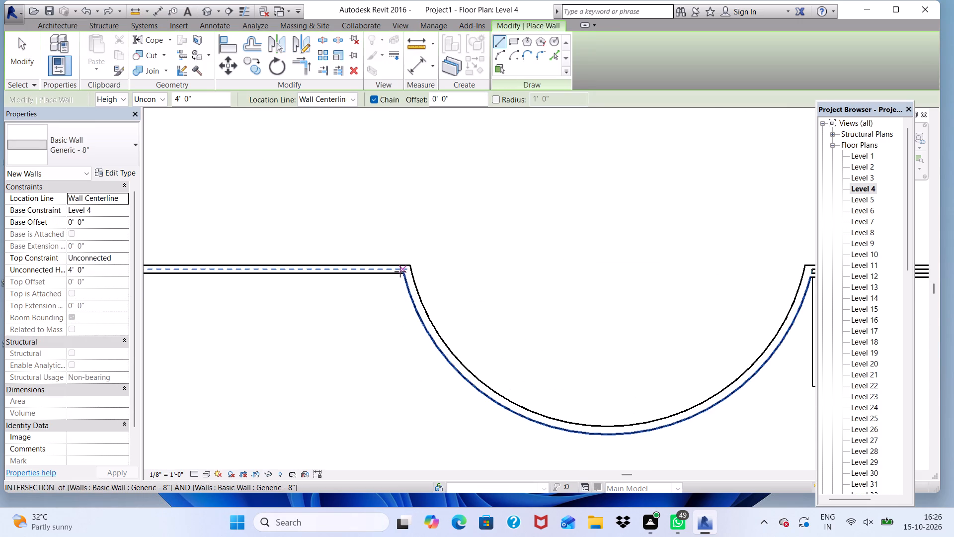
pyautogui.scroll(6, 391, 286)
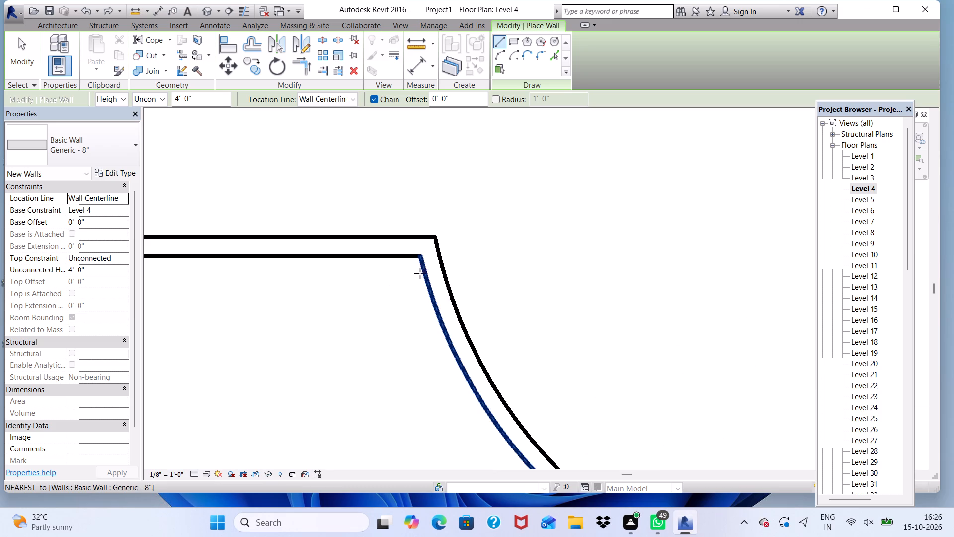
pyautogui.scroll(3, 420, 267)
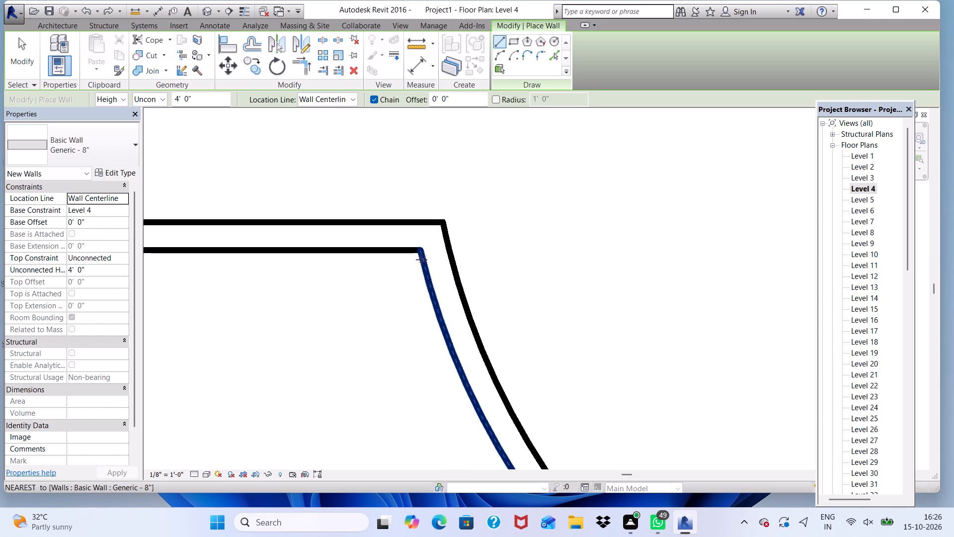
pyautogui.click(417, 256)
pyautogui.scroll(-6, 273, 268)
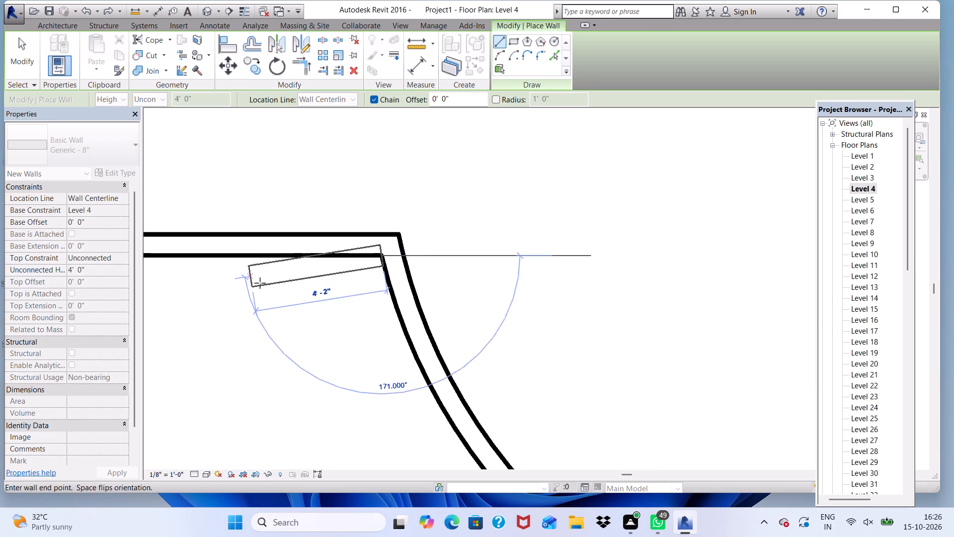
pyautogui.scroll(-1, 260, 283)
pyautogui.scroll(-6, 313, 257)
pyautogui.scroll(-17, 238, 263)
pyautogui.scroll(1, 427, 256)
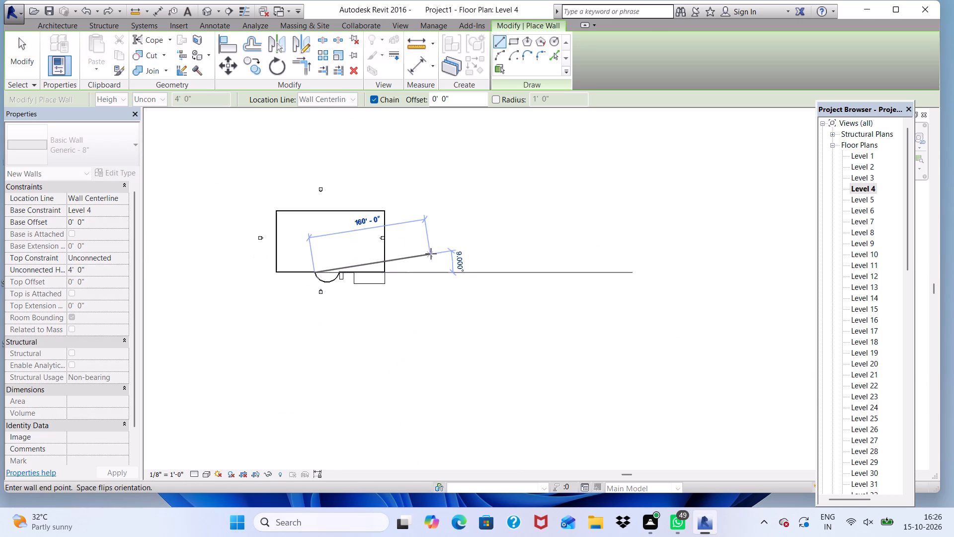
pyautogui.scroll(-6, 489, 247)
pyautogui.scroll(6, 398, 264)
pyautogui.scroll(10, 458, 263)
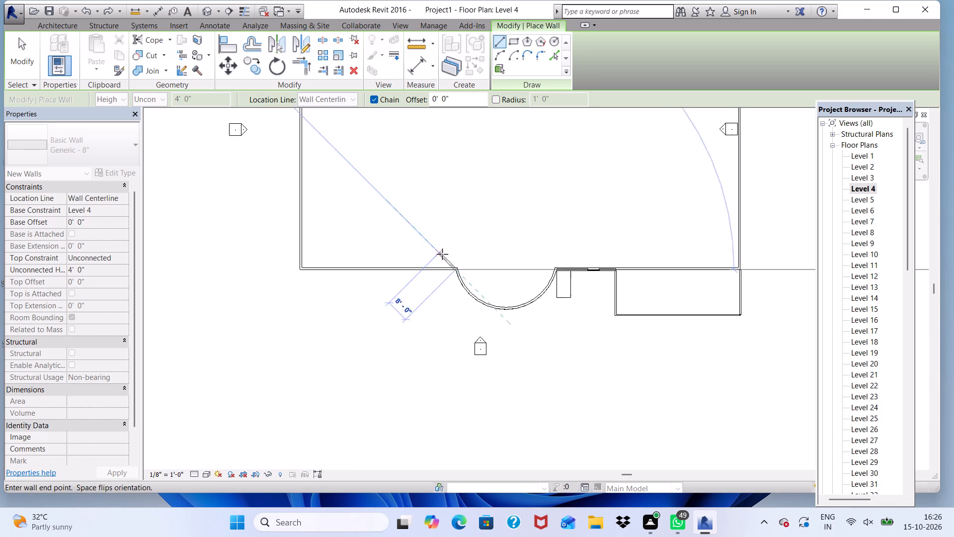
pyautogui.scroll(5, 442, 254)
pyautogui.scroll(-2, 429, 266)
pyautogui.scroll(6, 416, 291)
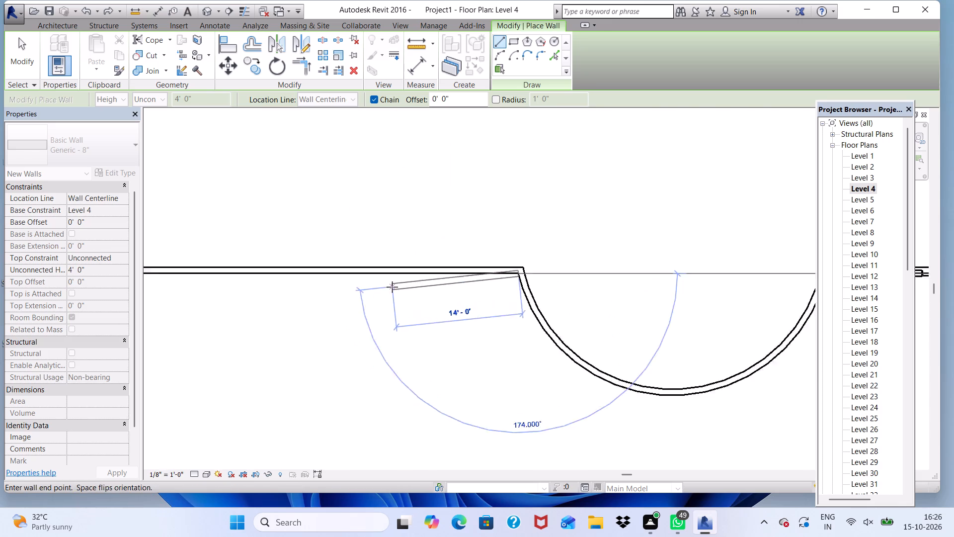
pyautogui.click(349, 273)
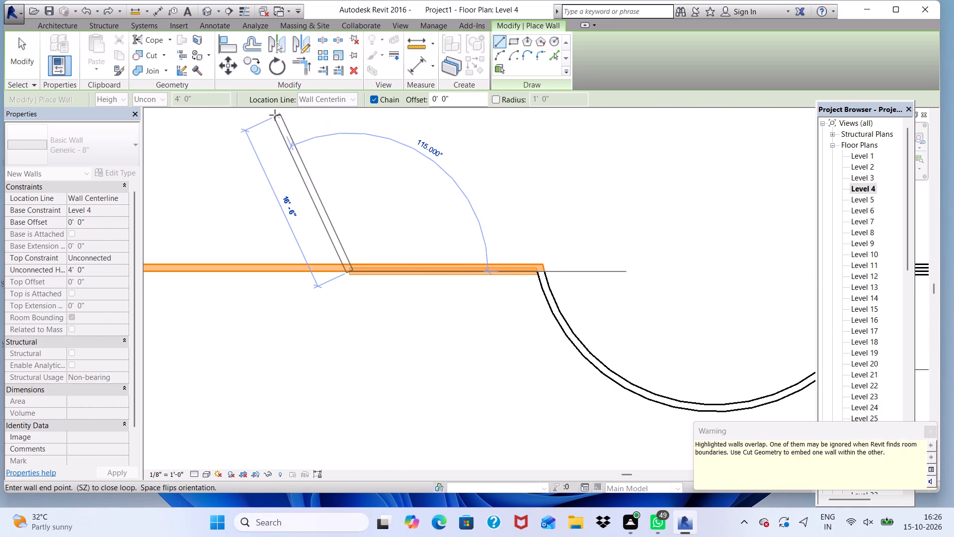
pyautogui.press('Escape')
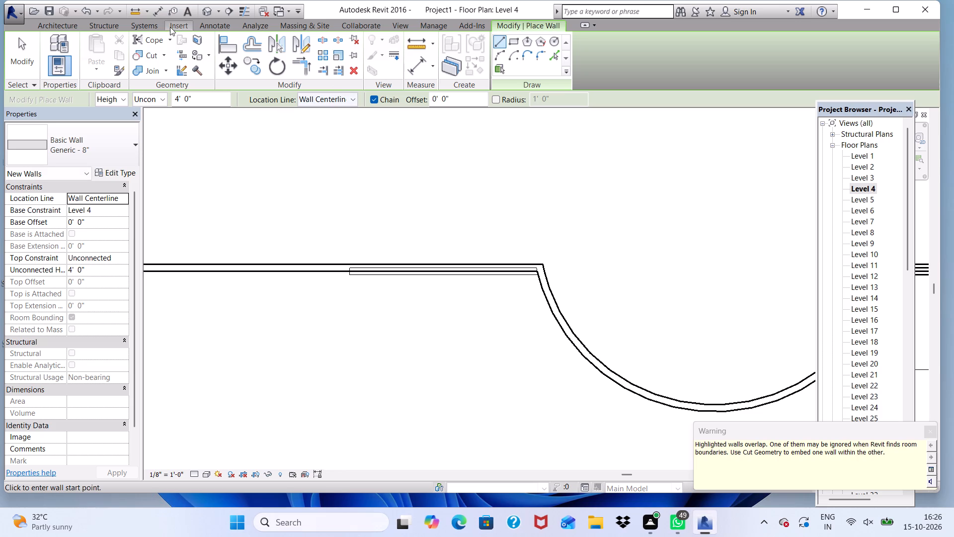
# Examine the new low wall on the building's front facade in the 3D view.
pyautogui.click(205, 12)
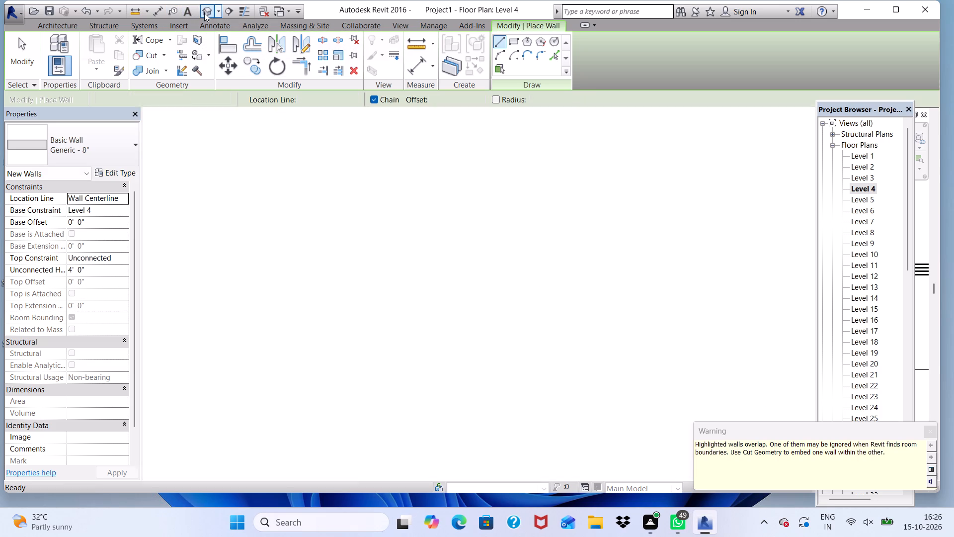
pyautogui.scroll(-8, 318, 213)
pyautogui.scroll(7, 355, 368)
pyautogui.scroll(-3, 356, 367)
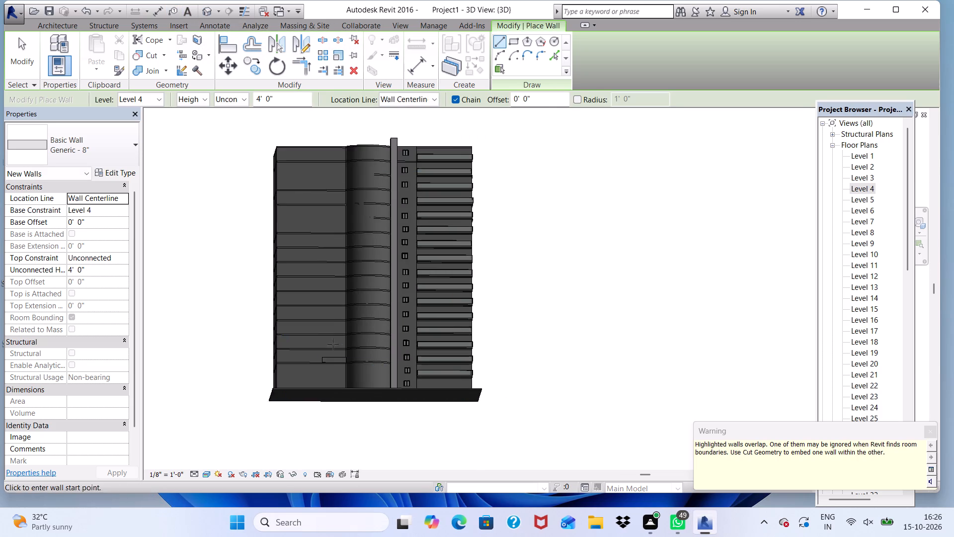
pyautogui.scroll(6, 332, 324)
pyautogui.press('space')
pyautogui.scroll(7, 341, 395)
pyautogui.press('space')
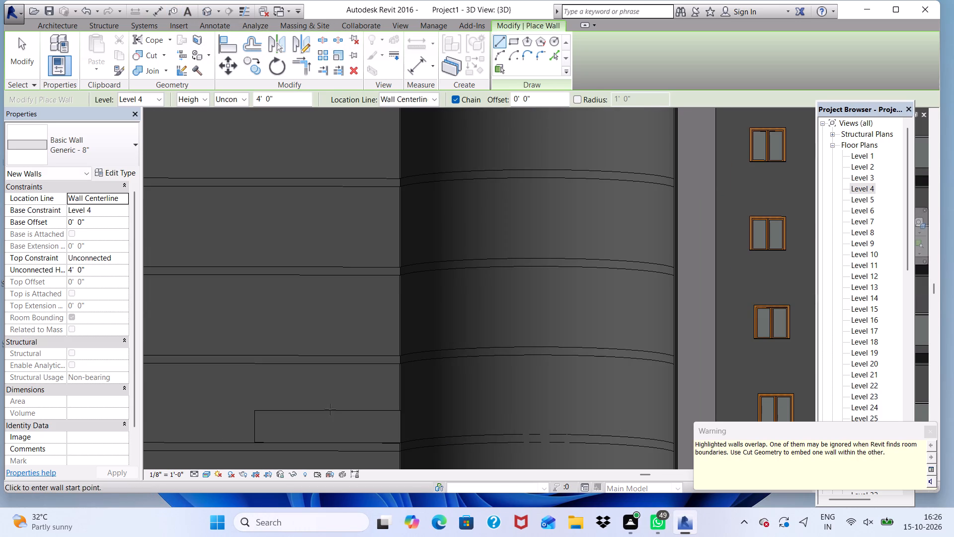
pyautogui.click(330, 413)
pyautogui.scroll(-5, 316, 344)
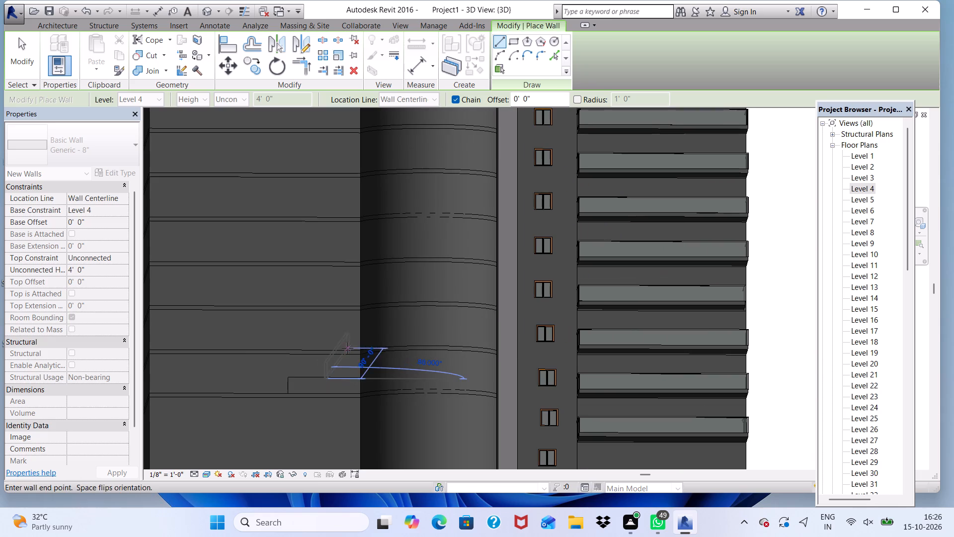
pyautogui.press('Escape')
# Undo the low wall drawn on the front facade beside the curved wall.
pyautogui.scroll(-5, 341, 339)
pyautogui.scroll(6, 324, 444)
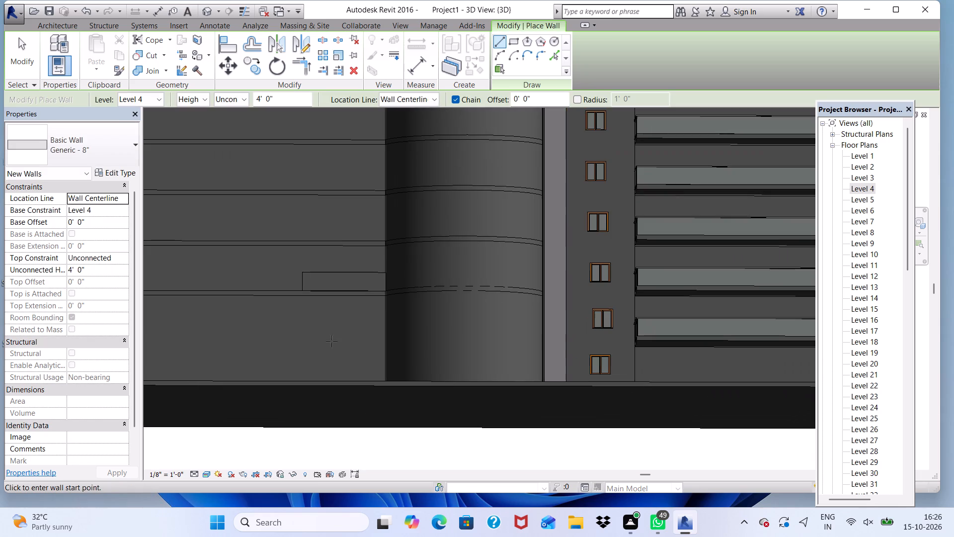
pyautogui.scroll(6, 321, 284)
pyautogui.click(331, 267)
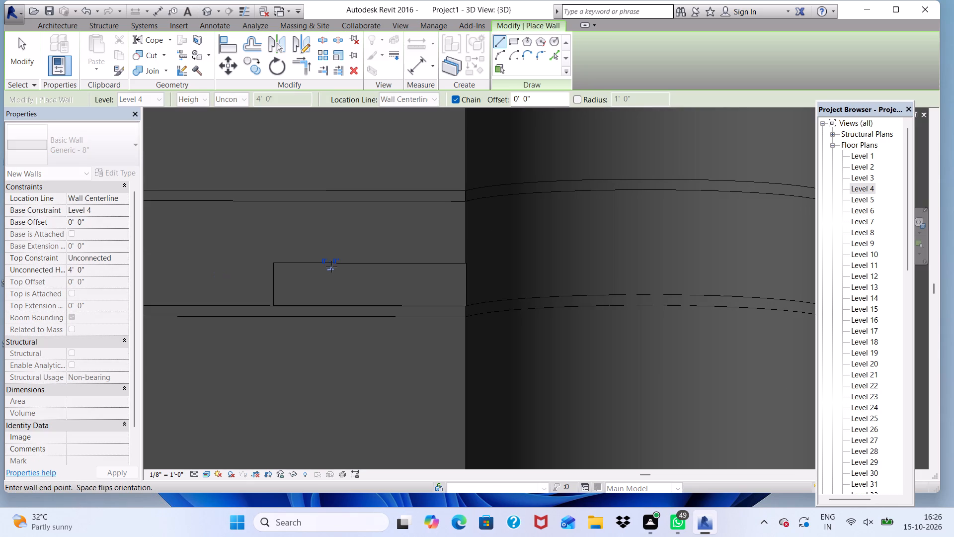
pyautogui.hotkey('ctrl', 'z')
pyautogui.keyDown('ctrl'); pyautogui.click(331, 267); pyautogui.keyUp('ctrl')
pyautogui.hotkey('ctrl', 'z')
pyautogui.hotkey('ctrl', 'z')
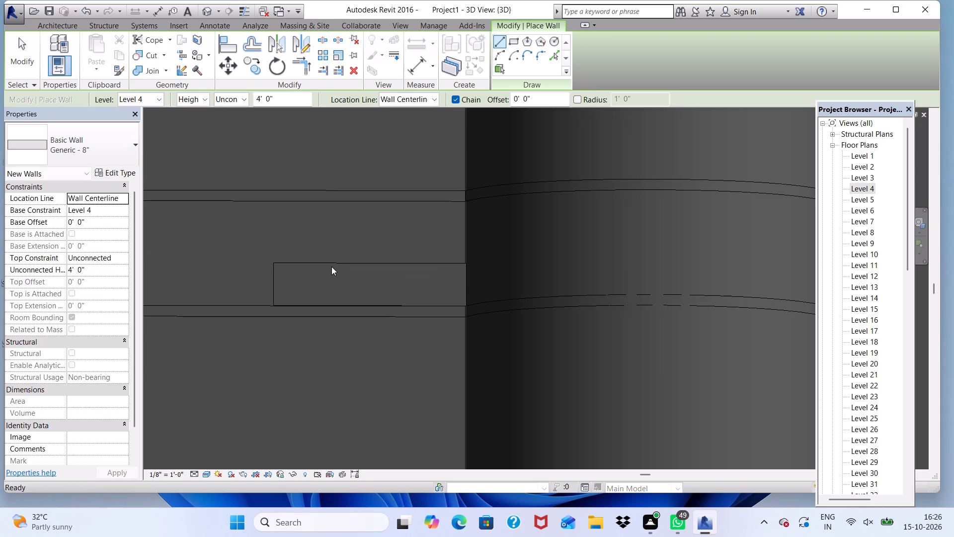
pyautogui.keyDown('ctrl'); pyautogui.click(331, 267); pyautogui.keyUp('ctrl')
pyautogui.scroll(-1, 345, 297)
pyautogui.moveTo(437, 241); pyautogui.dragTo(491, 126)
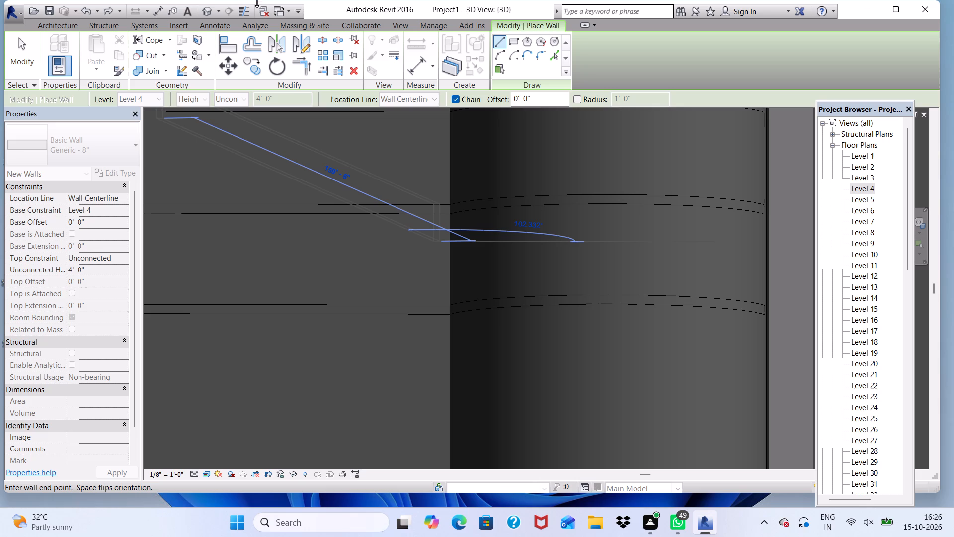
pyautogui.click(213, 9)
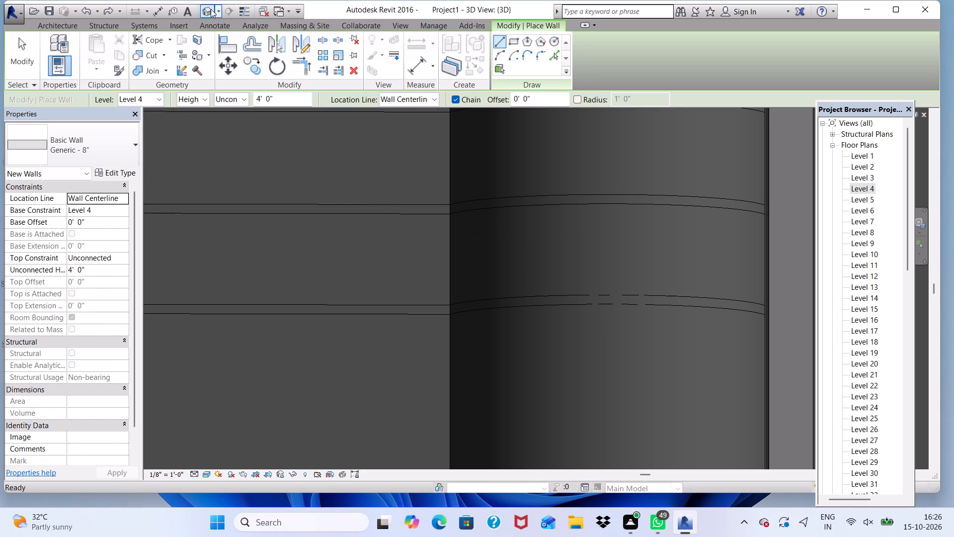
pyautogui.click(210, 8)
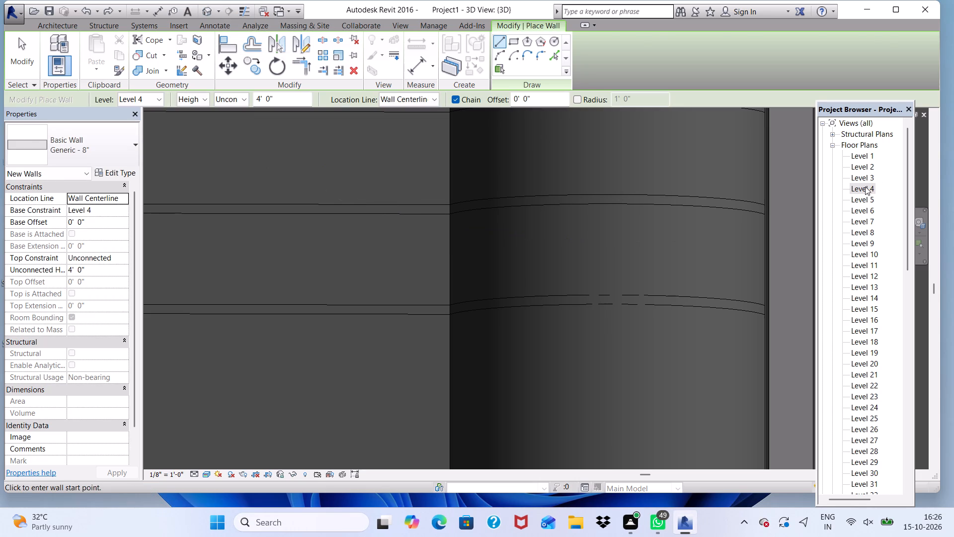
# Examine the Level 4 floor plan around the curved front wall and the neighbouring straight walls.
pyautogui.doubleClick(865, 186)
pyautogui.scroll(1, 553, 324)
pyautogui.scroll(-6, 487, 356)
pyautogui.scroll(-6, 513, 300)
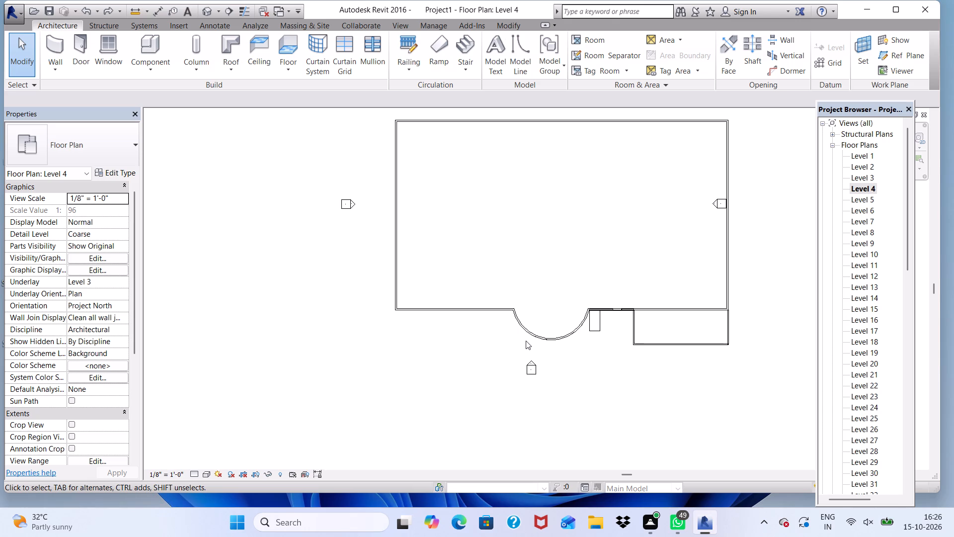
pyautogui.scroll(4, 527, 341)
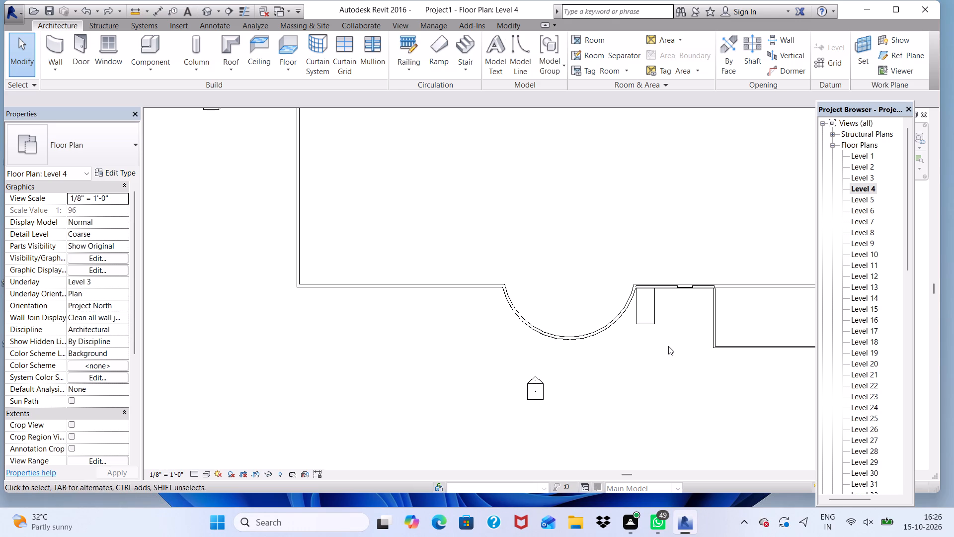
pyautogui.scroll(2, 626, 325)
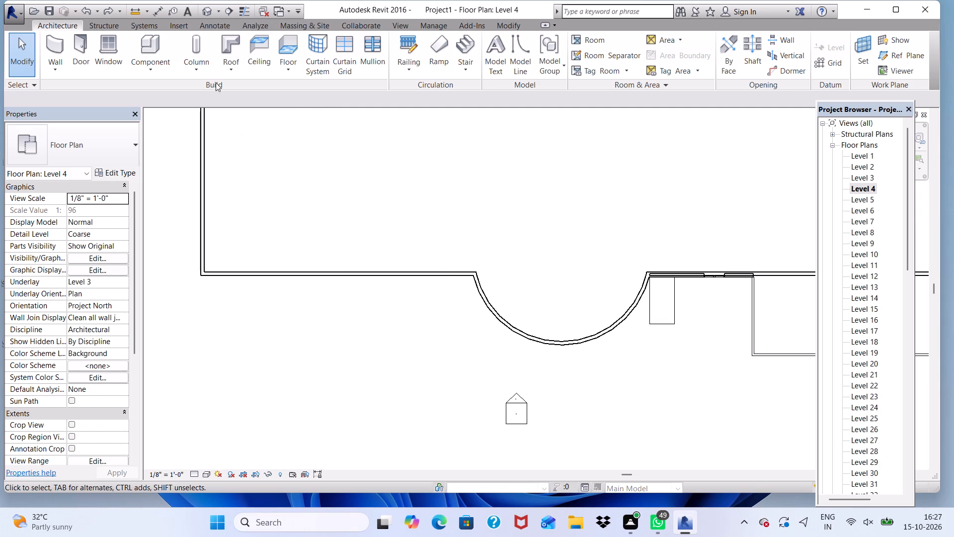
# Examine the whole tower in 3D from above, including its roof, curved front and upper floors.
pyautogui.click(200, 8)
pyautogui.scroll(-14, 346, 215)
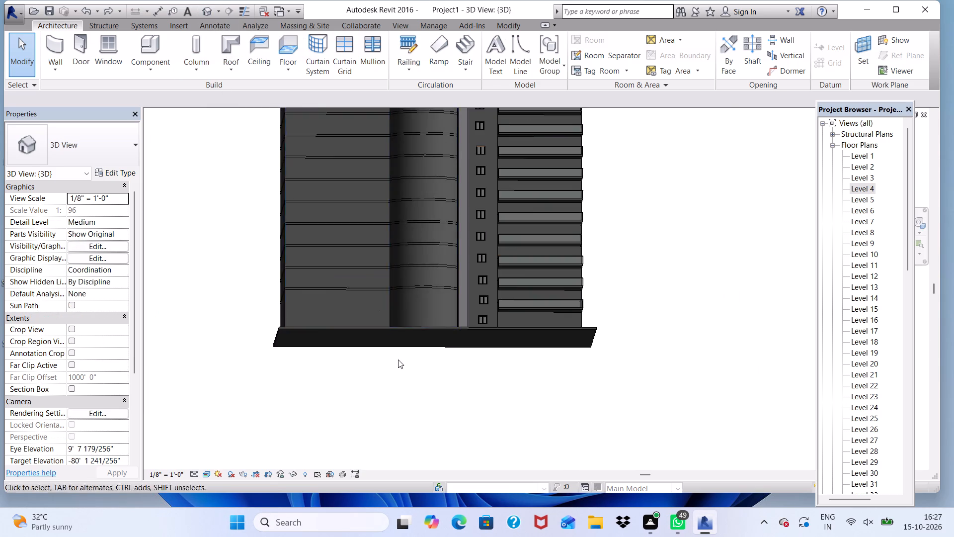
pyautogui.scroll(-2, 398, 359)
pyautogui.scroll(5, 391, 162)
pyautogui.scroll(-5, 389, 160)
pyautogui.scroll(-2, 422, 294)
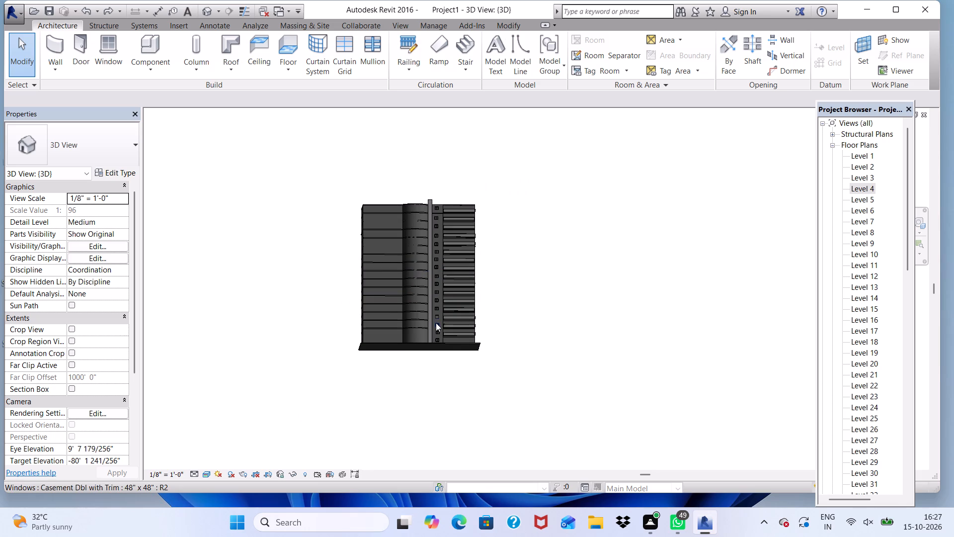
pyautogui.keyDown('shift'); pyautogui.moveTo(436, 323); pyautogui.dragTo(451, 387, button='middle'); pyautogui.keyUp('shift')
pyautogui.scroll(4, 381, 177)
pyautogui.scroll(1, 407, 234)
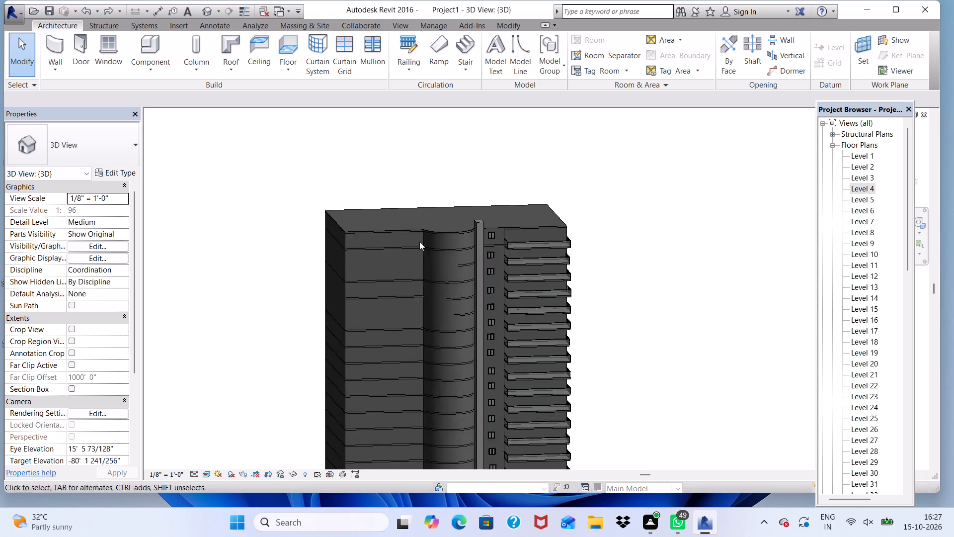
pyautogui.scroll(3, 419, 242)
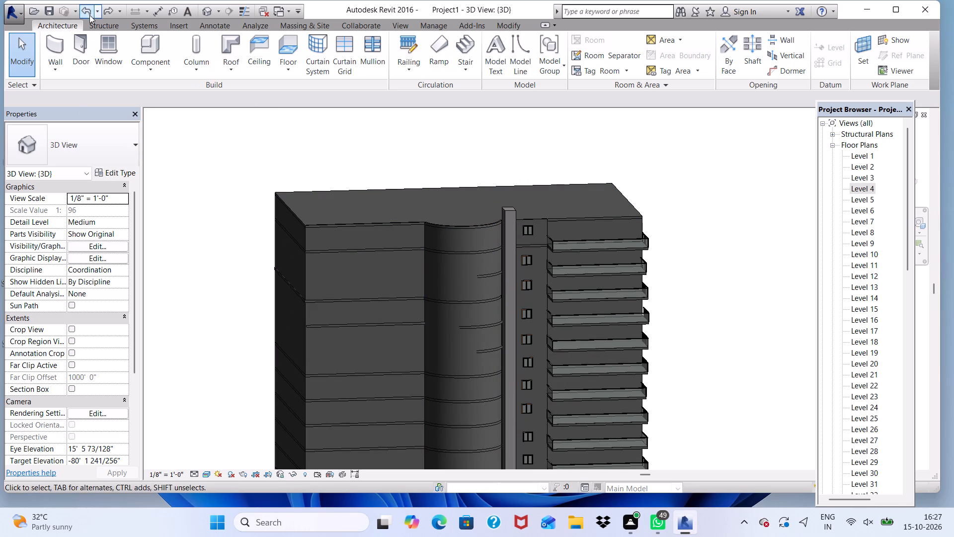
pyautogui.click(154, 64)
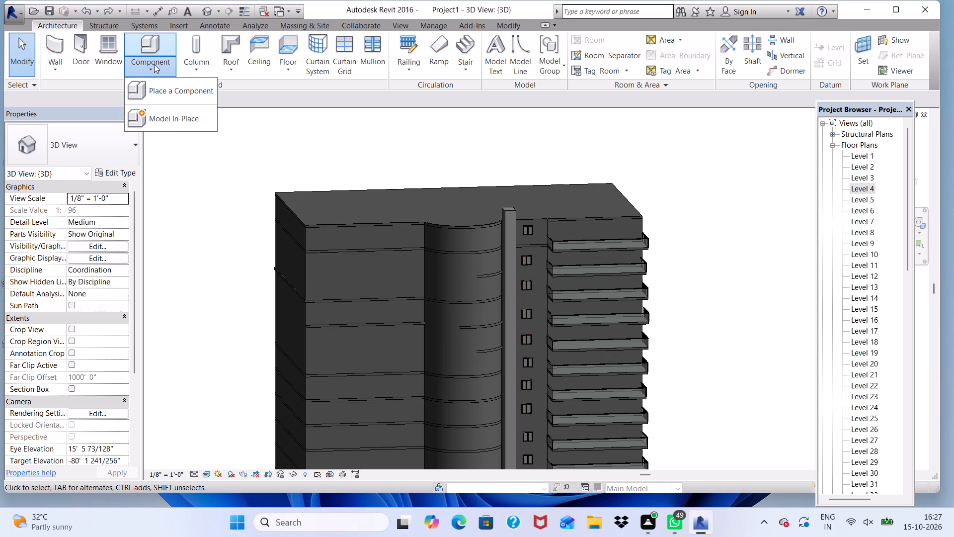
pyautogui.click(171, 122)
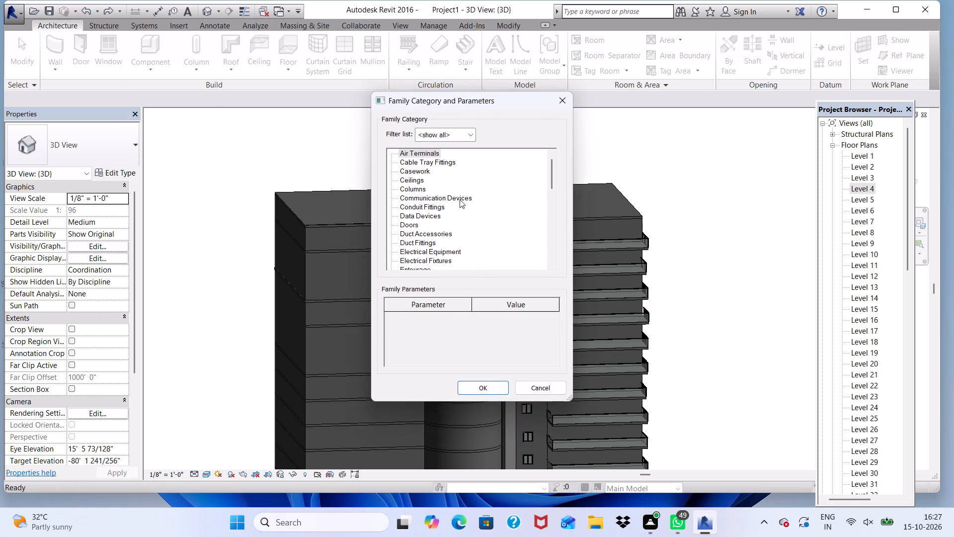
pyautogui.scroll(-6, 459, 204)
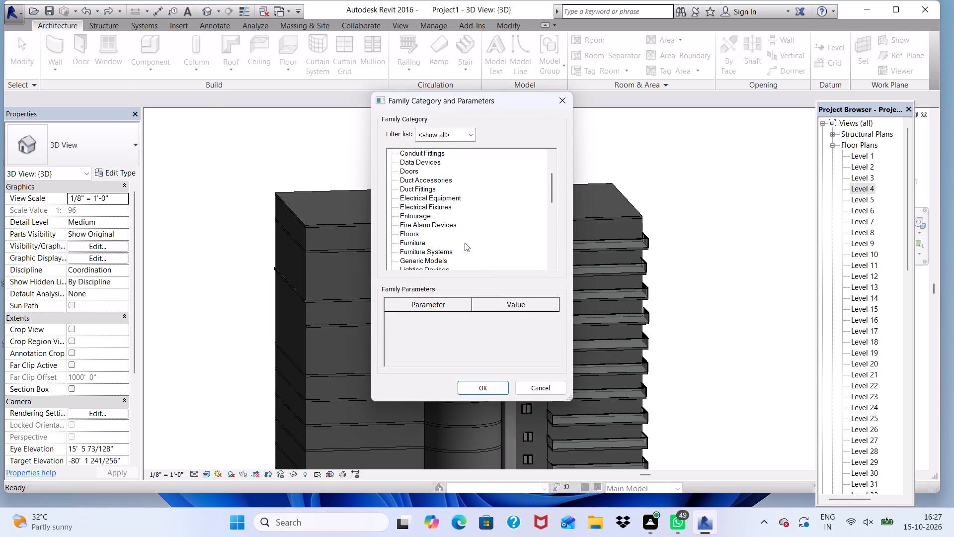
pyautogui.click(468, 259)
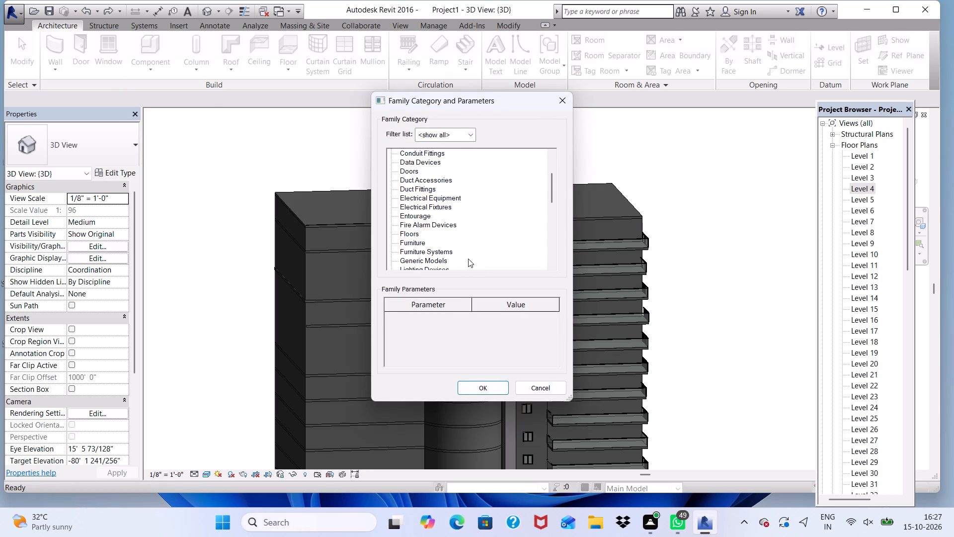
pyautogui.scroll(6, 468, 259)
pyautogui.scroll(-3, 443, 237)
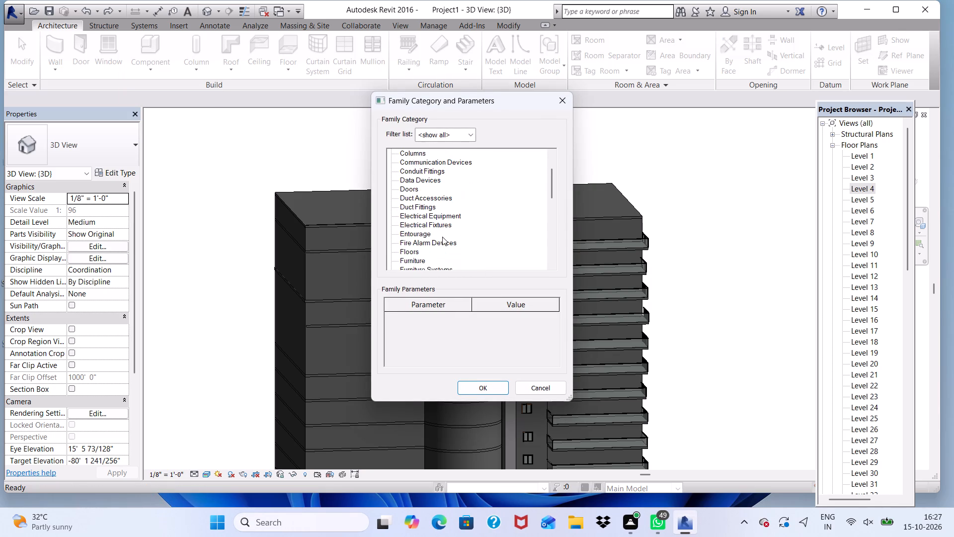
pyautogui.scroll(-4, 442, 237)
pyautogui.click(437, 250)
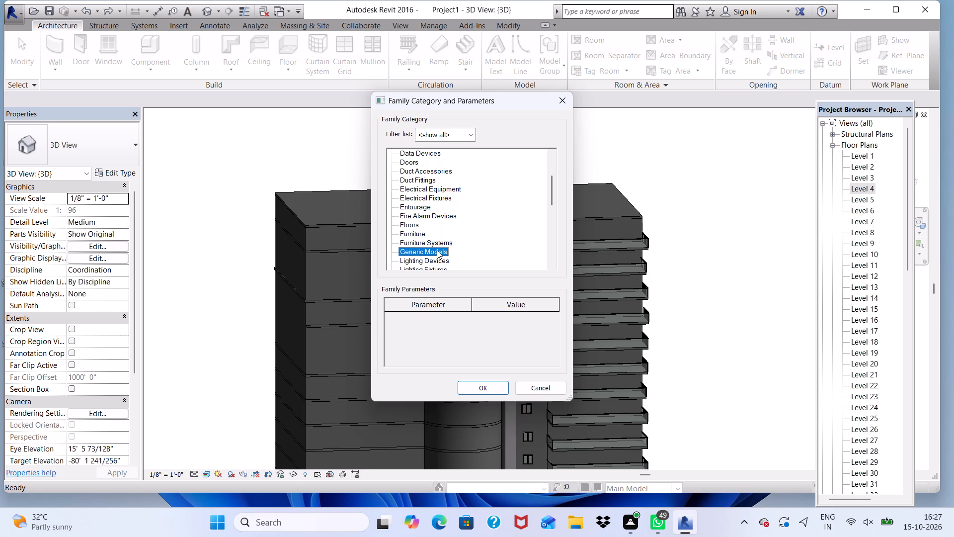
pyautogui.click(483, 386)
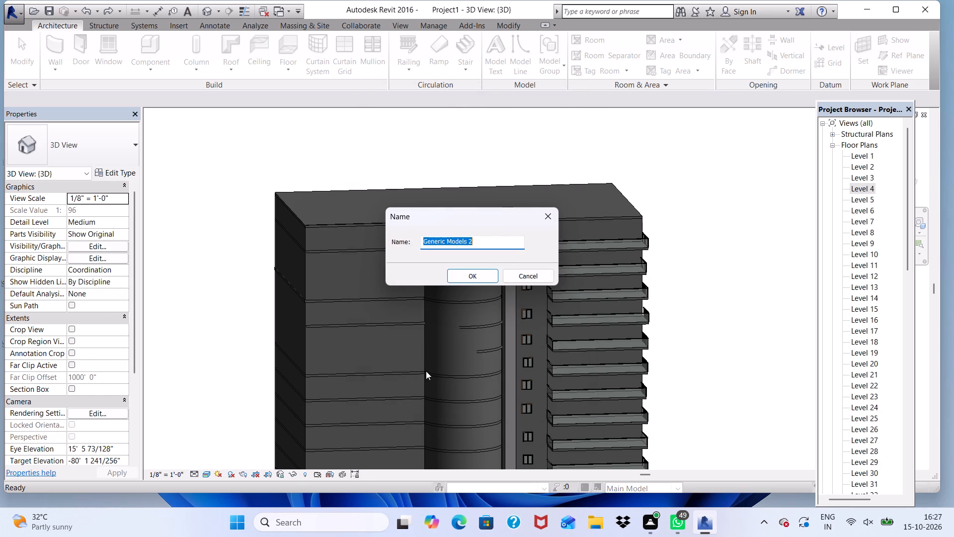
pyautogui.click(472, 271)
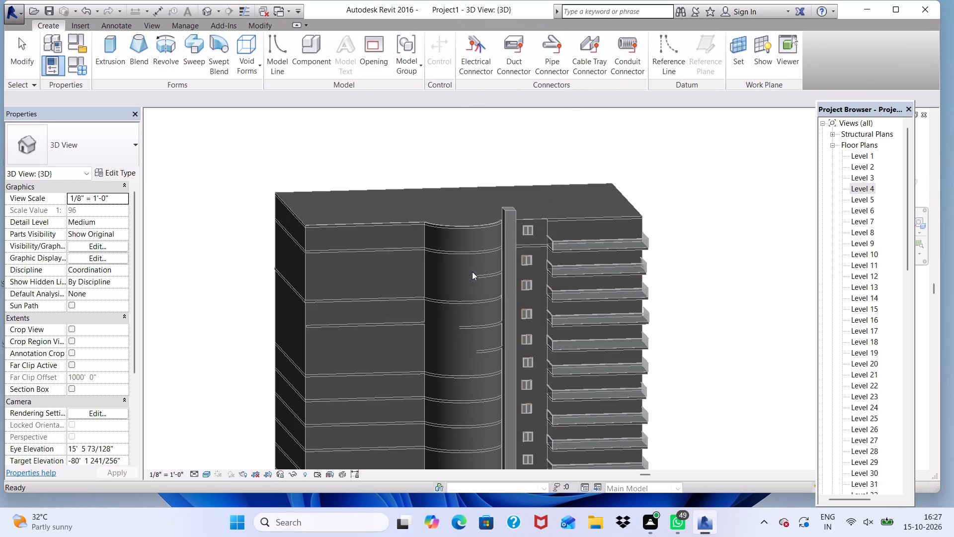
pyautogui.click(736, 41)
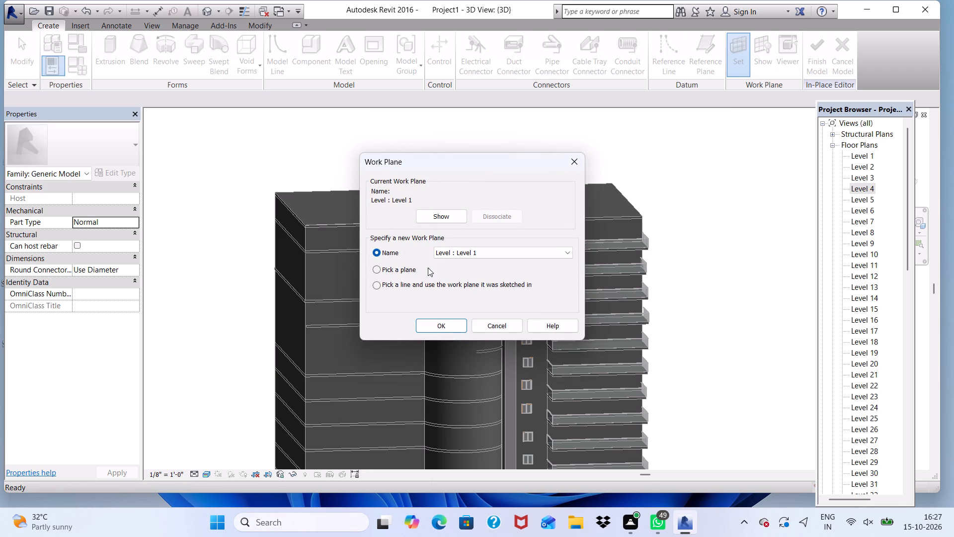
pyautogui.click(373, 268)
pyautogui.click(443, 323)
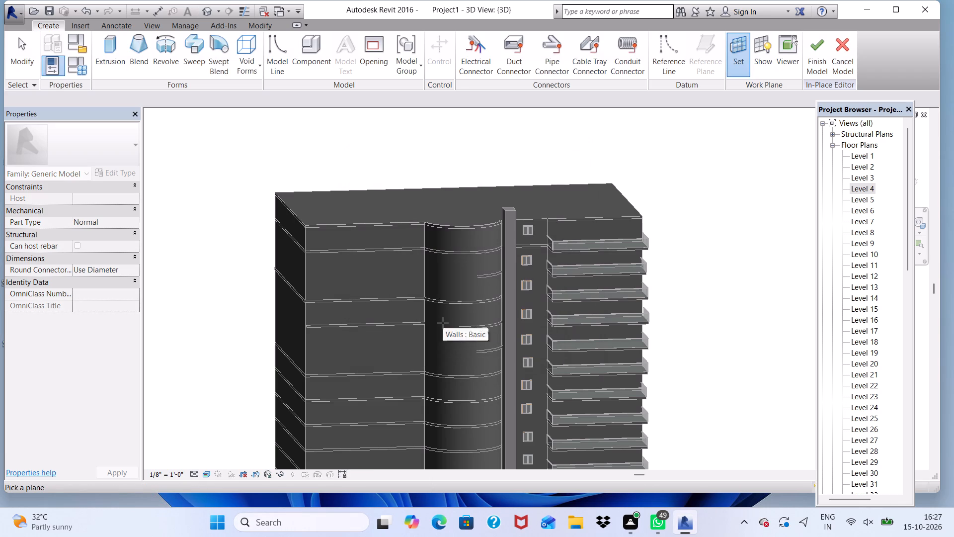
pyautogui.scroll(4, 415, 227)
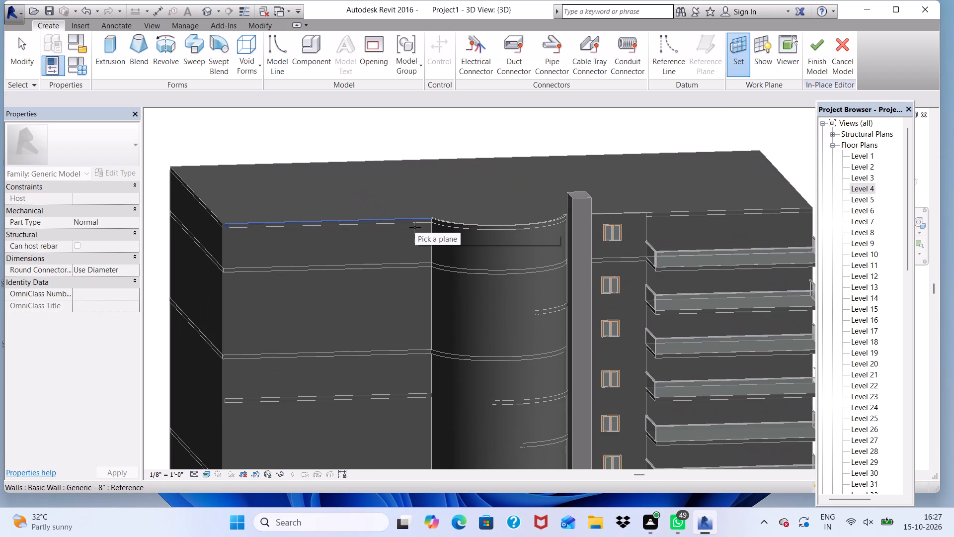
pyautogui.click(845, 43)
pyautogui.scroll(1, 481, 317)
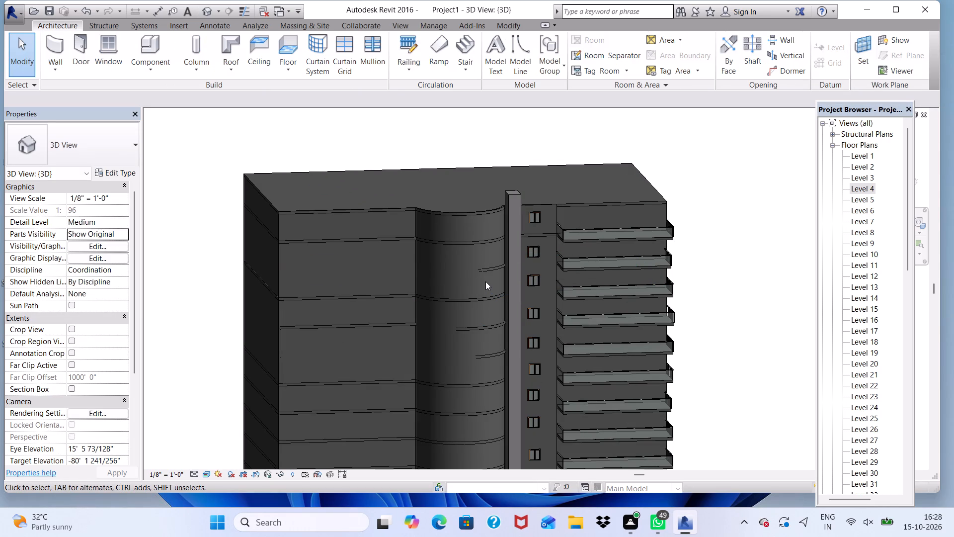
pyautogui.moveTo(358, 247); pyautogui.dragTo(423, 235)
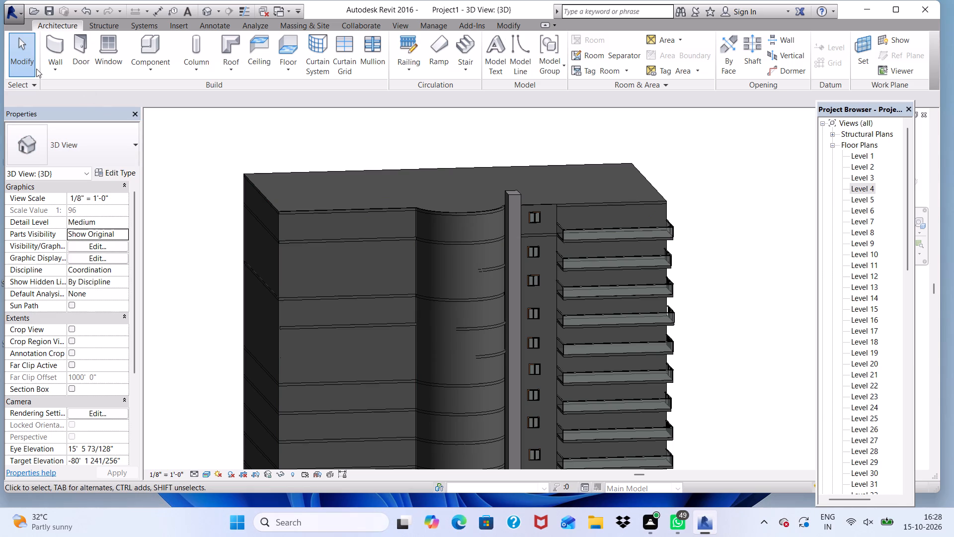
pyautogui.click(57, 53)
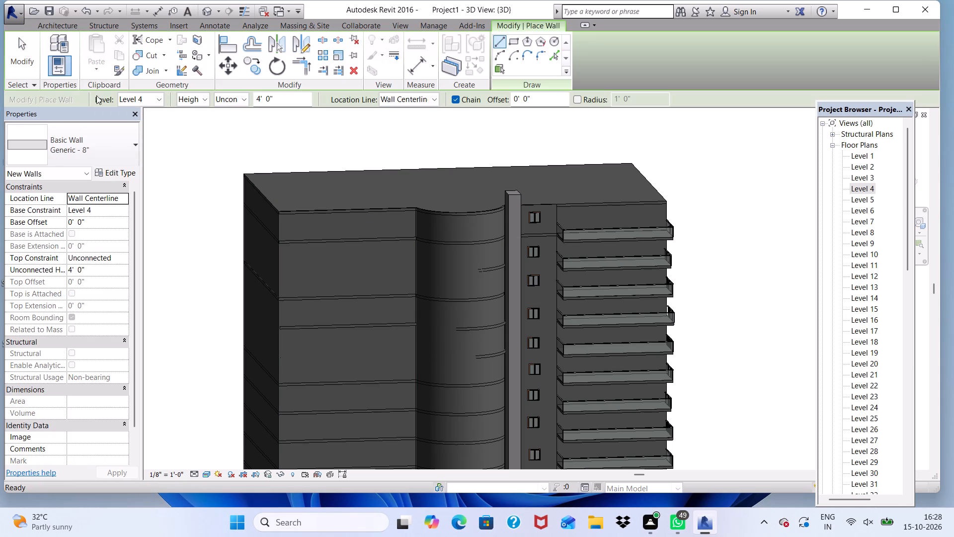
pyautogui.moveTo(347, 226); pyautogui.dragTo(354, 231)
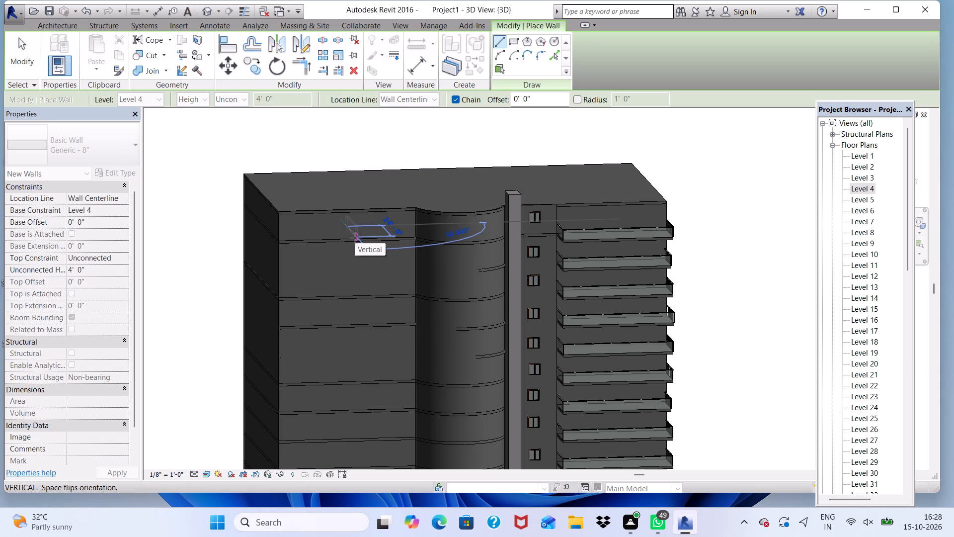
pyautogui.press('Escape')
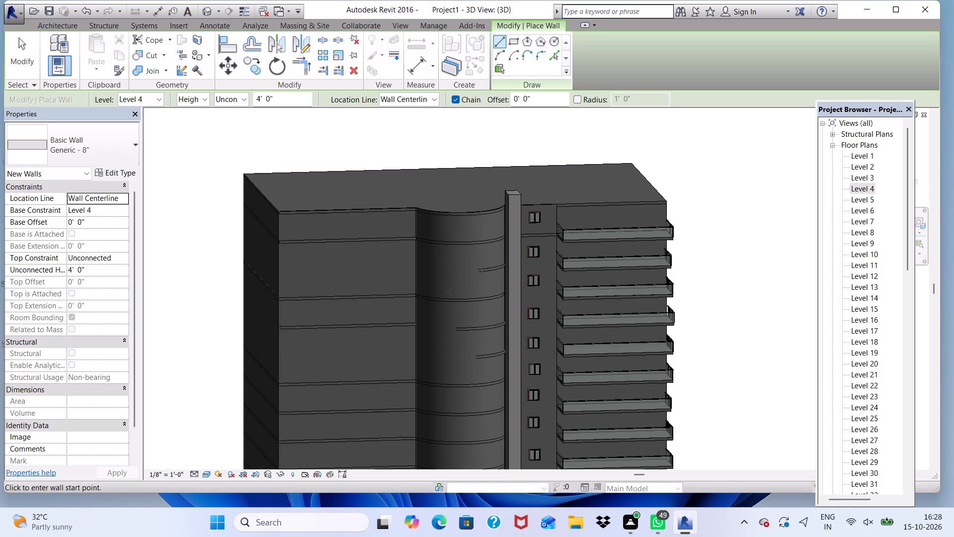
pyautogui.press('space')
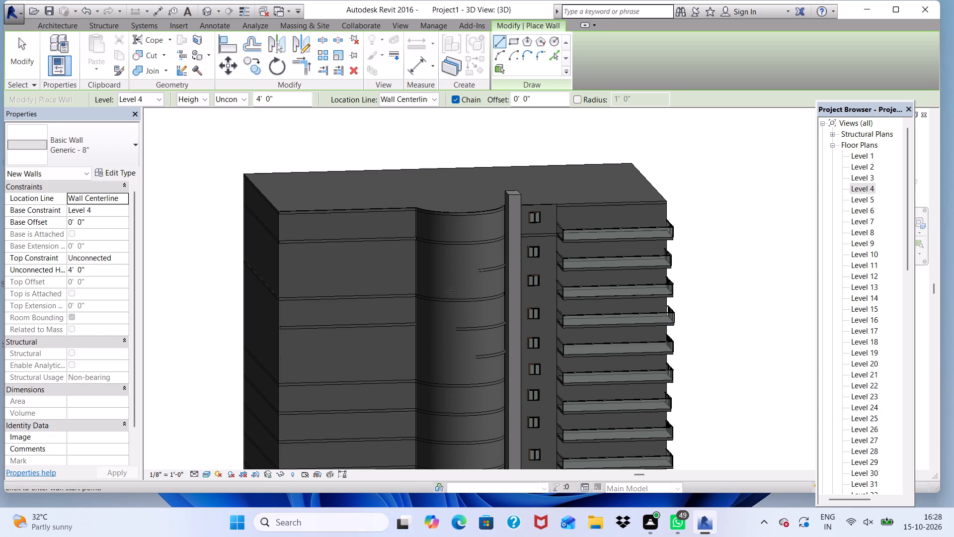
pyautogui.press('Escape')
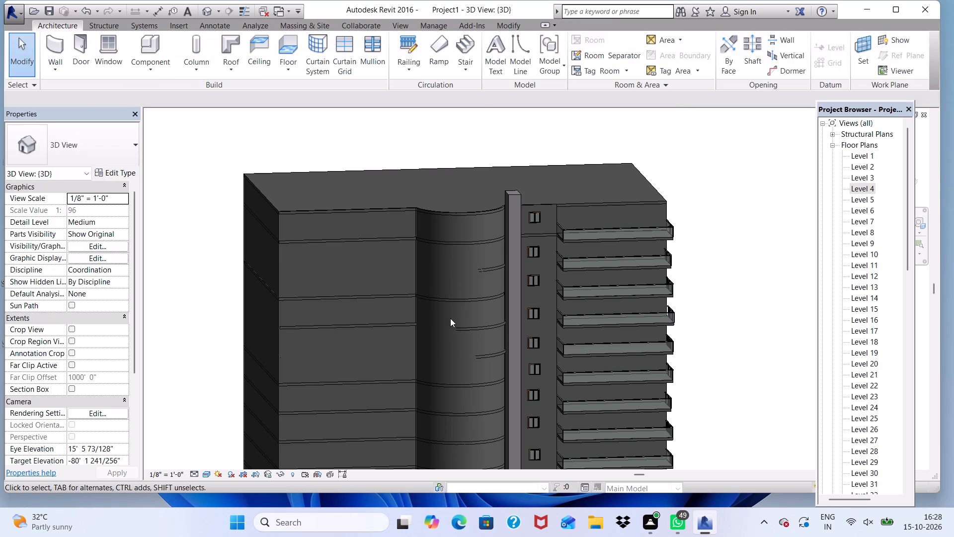
# Examine the top of the tower in 3D around the roof edge, curved front wall and adjacent column.
pyautogui.scroll(2, 321, 306)
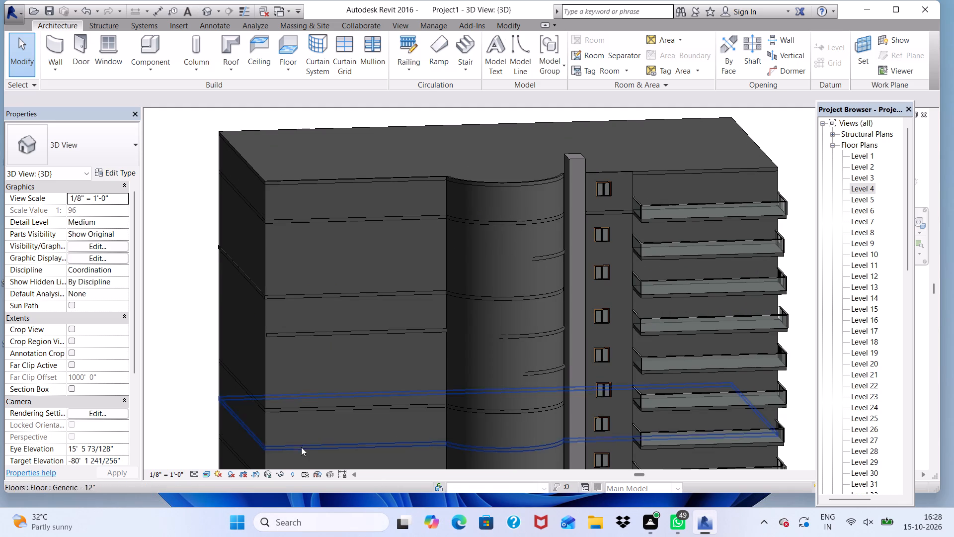
pyautogui.scroll(-5, 314, 423)
pyautogui.press('Escape')
pyautogui.scroll(3, 369, 264)
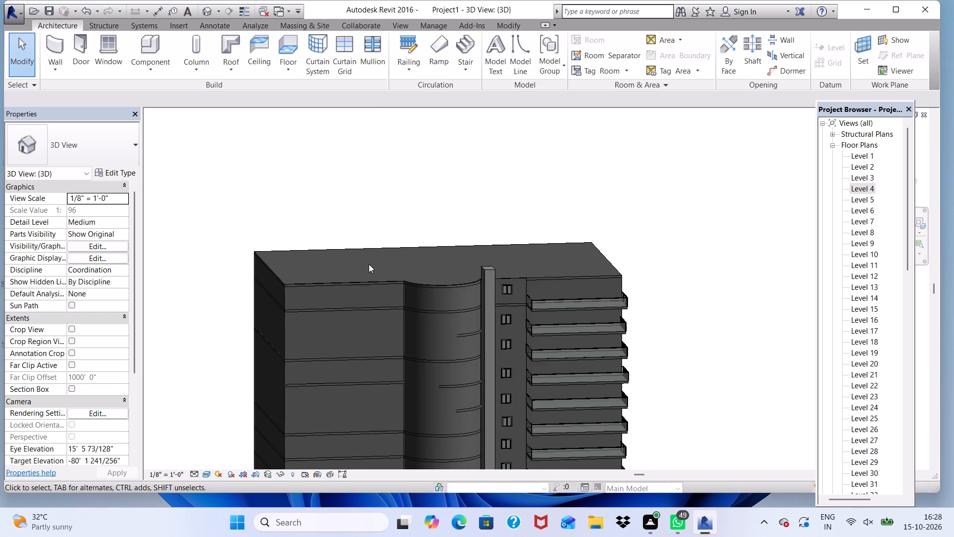
pyautogui.scroll(5, 389, 299)
pyautogui.scroll(-1, 397, 287)
pyautogui.scroll(2, 398, 284)
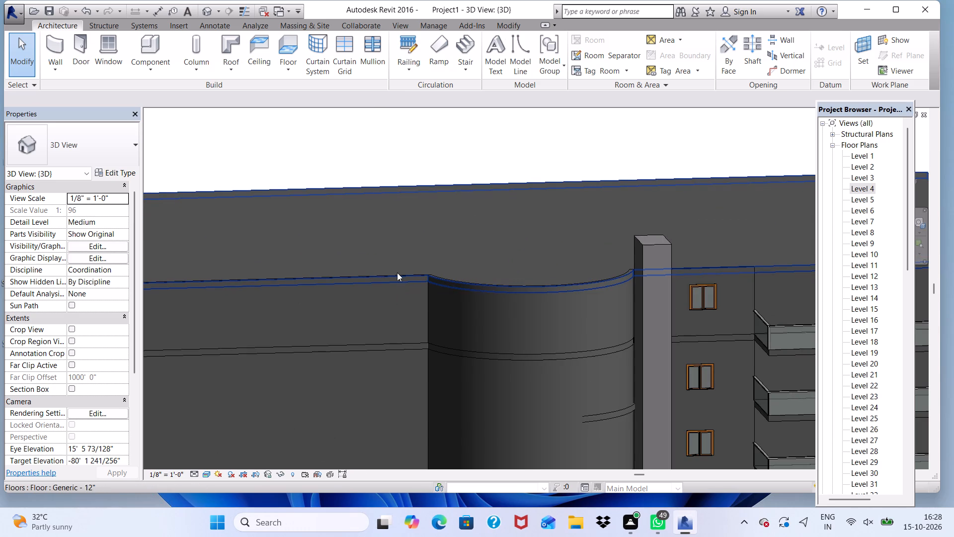
pyautogui.scroll(1, 397, 274)
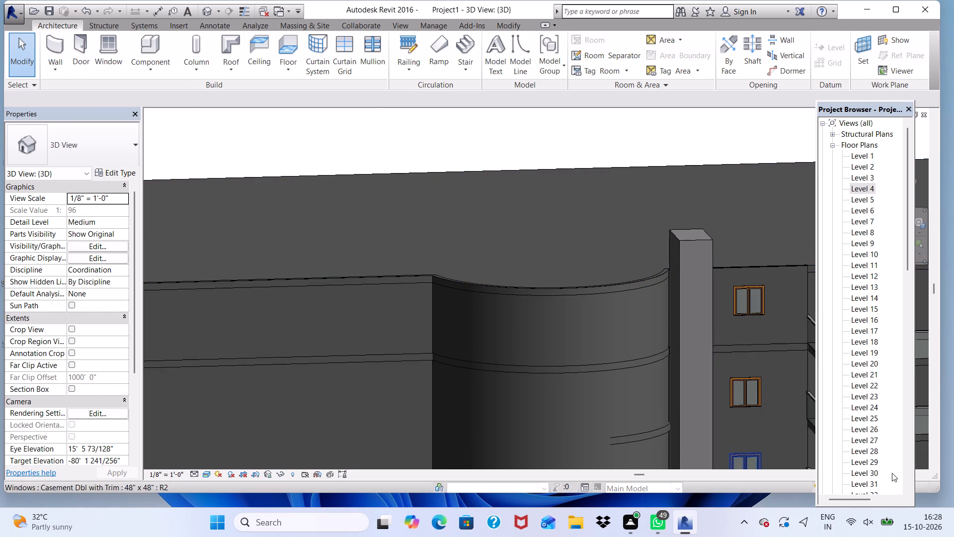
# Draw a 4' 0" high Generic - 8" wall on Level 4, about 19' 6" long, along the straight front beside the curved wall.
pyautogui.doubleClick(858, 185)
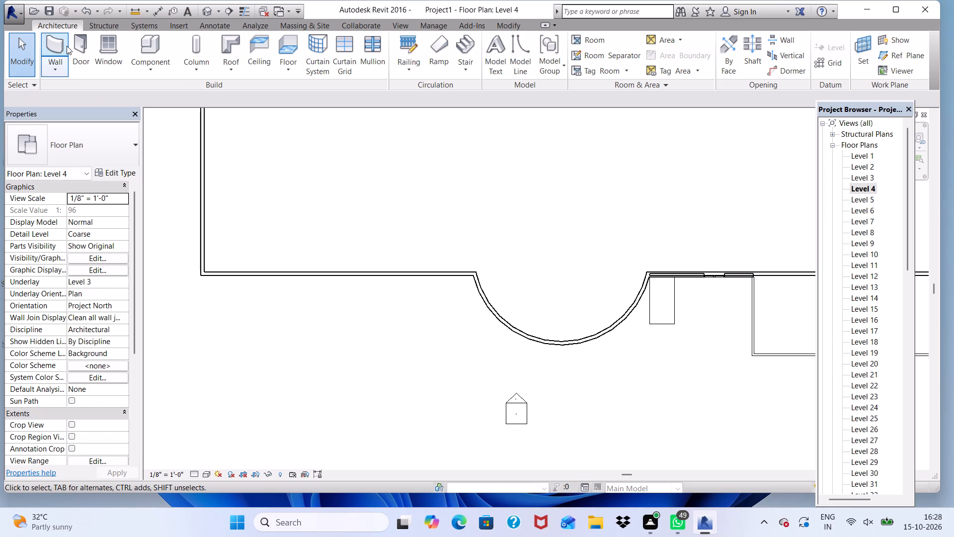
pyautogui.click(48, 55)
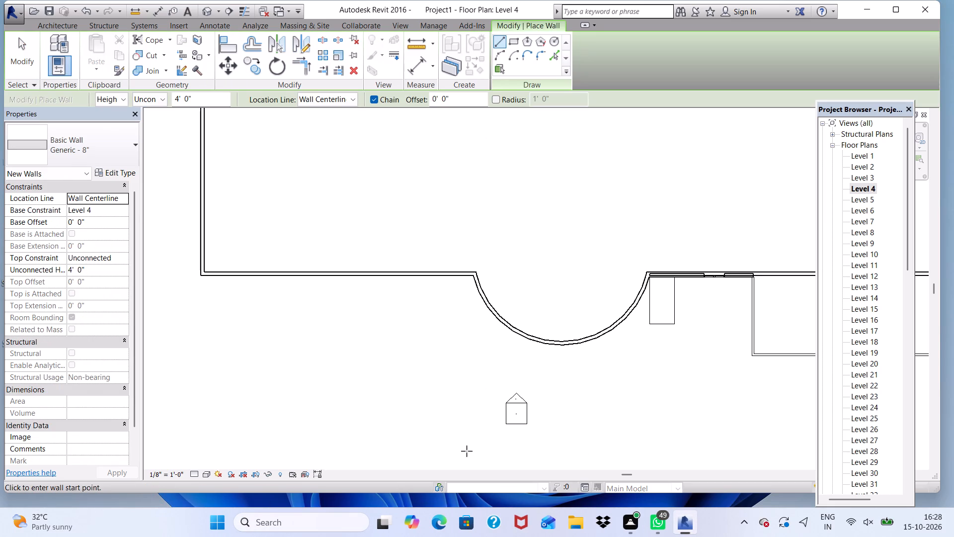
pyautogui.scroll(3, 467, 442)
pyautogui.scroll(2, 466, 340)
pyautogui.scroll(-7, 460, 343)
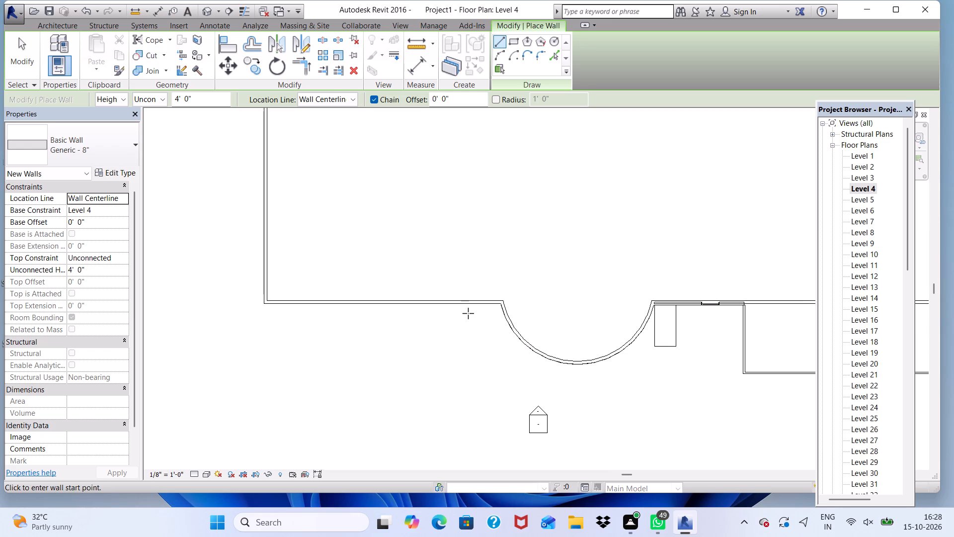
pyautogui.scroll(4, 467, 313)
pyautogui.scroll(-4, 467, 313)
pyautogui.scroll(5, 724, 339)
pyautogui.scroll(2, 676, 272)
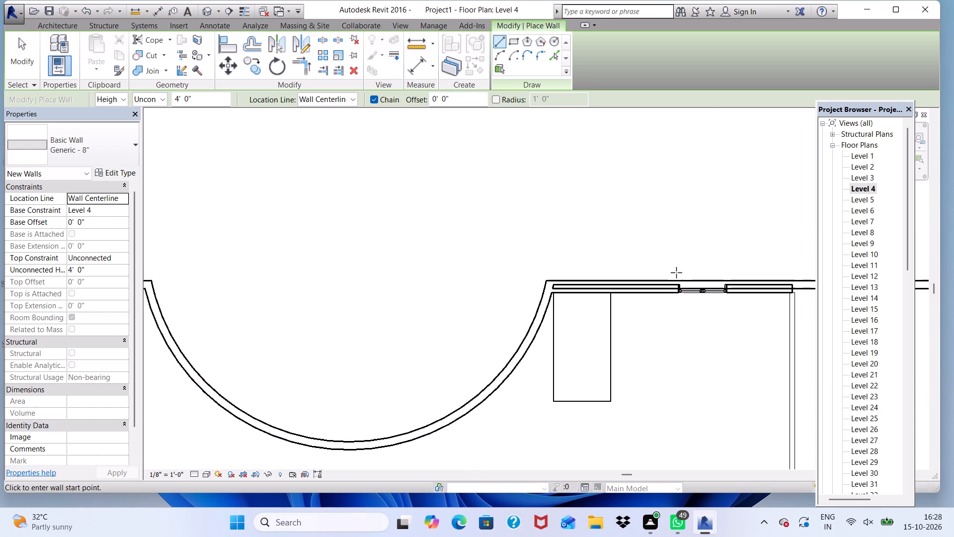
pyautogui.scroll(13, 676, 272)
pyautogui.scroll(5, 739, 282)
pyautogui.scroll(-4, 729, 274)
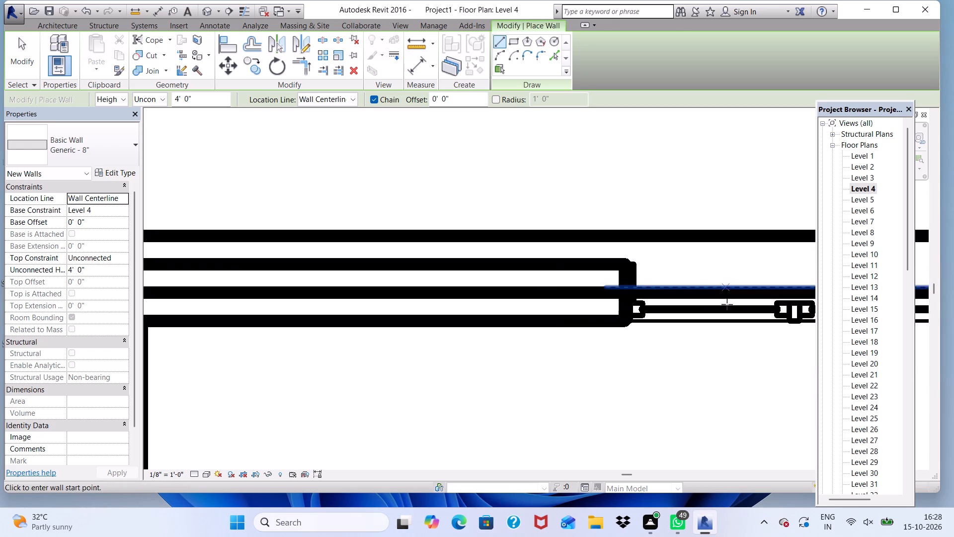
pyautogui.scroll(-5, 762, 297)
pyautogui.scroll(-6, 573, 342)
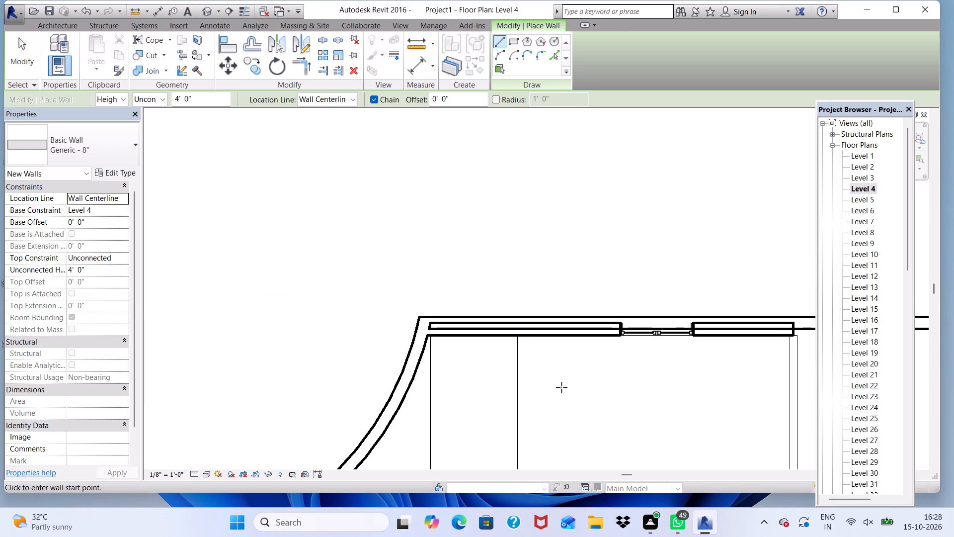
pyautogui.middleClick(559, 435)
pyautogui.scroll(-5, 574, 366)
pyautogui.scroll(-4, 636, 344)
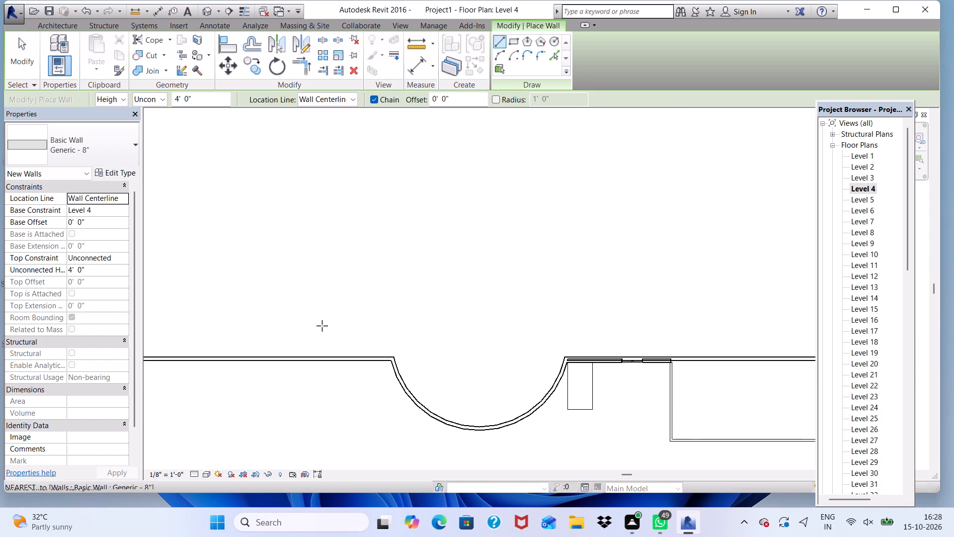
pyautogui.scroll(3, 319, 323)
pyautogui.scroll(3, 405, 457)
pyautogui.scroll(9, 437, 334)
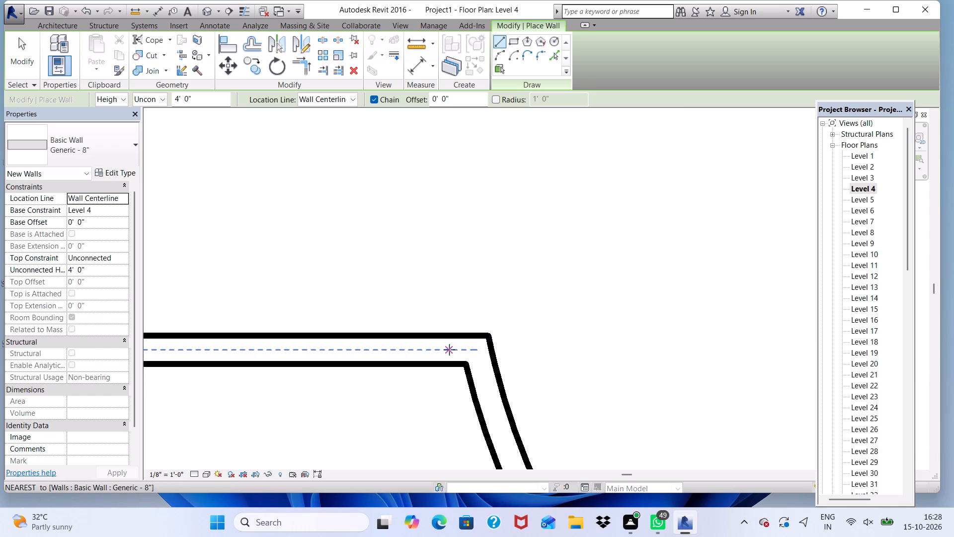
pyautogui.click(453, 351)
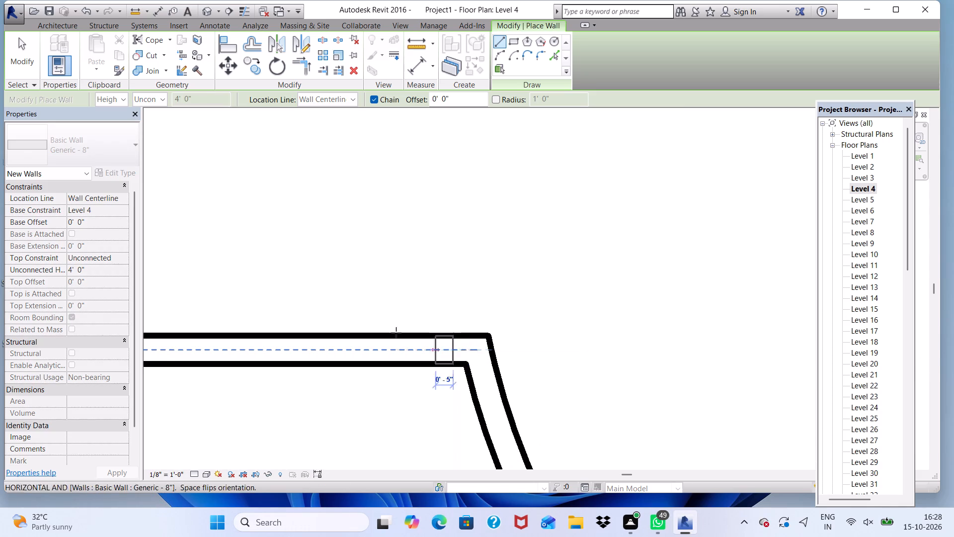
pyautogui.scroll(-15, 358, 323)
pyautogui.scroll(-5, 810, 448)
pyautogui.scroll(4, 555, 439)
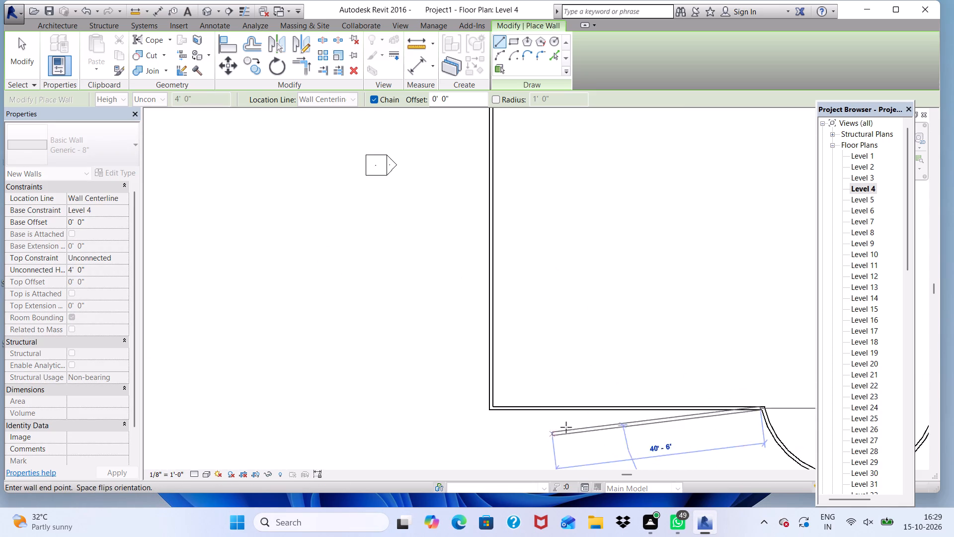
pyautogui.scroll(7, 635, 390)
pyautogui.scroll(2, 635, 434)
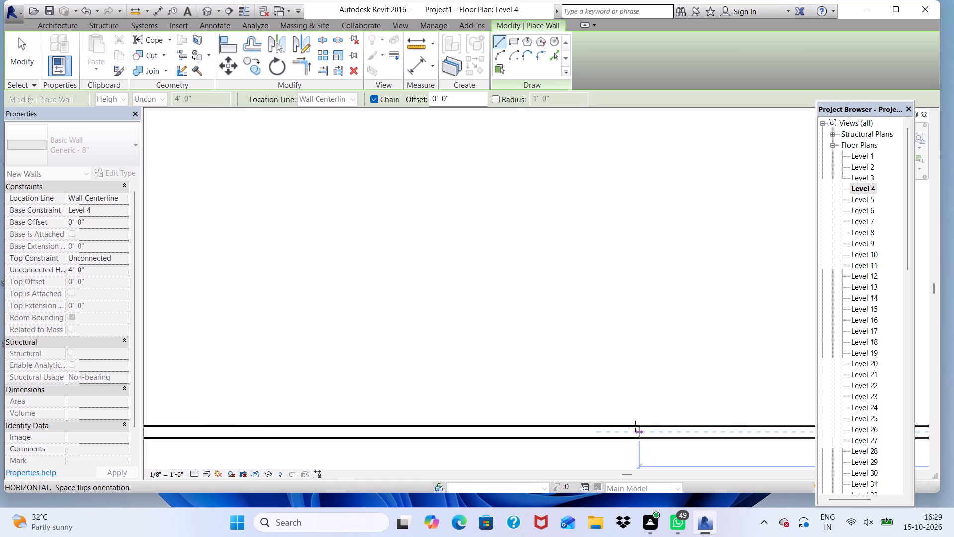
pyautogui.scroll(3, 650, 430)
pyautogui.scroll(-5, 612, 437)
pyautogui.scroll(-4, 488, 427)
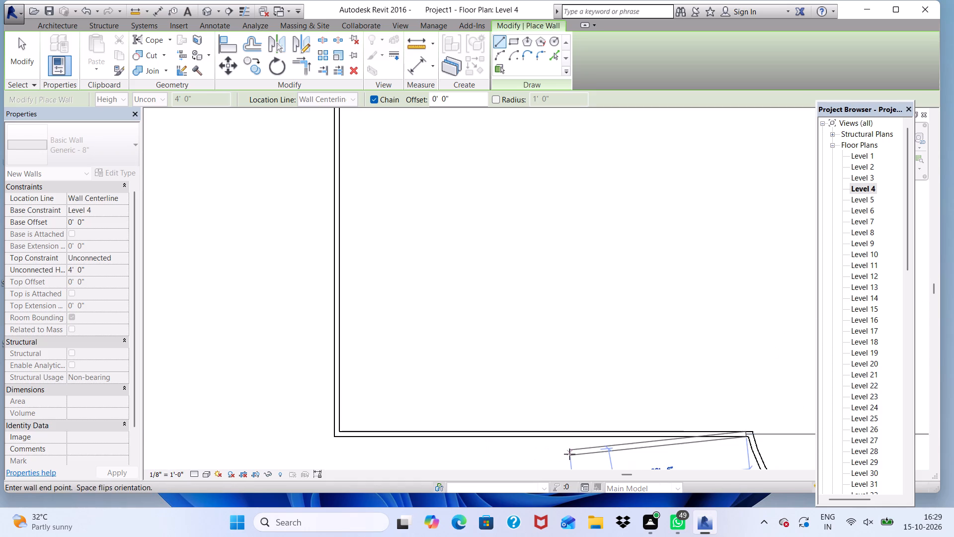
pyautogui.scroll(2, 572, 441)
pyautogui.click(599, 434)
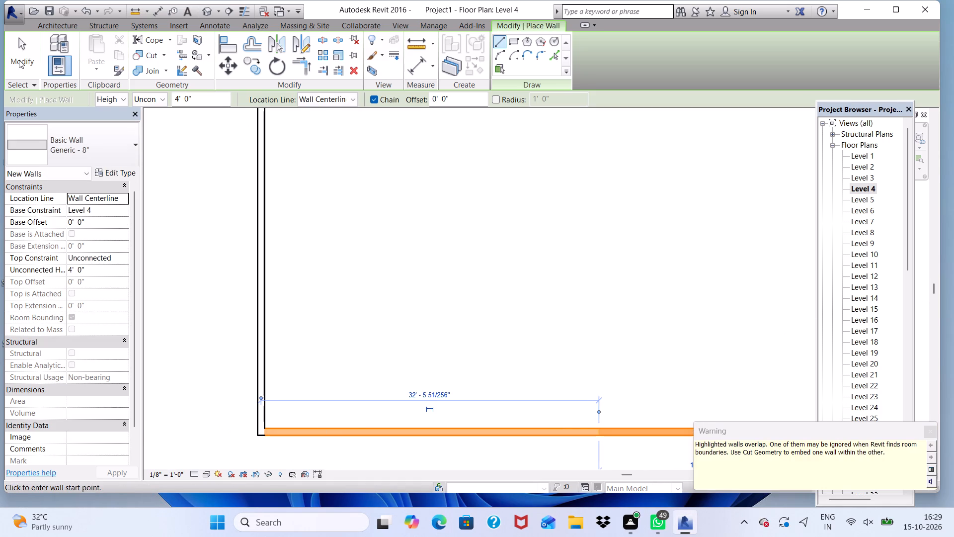
# View the front facade with the new Level 4 wall in the 3D view.
pyautogui.click(201, 15)
pyautogui.scroll(-2, 419, 442)
pyautogui.scroll(-3, 438, 367)
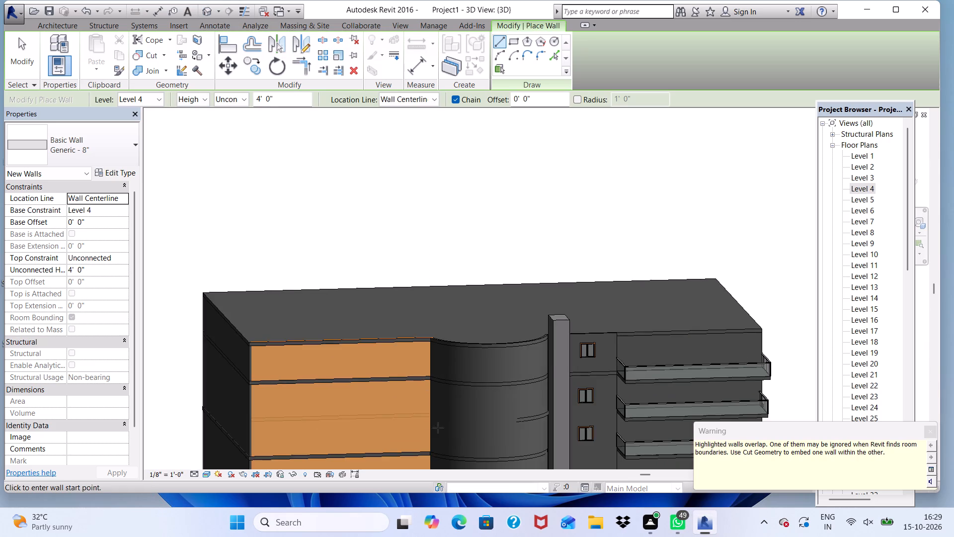
pyautogui.scroll(-3, 427, 426)
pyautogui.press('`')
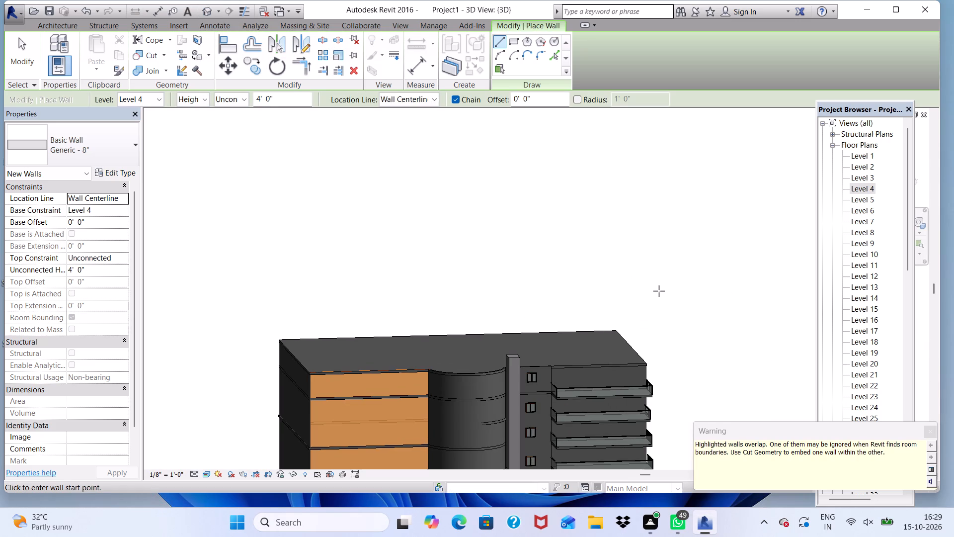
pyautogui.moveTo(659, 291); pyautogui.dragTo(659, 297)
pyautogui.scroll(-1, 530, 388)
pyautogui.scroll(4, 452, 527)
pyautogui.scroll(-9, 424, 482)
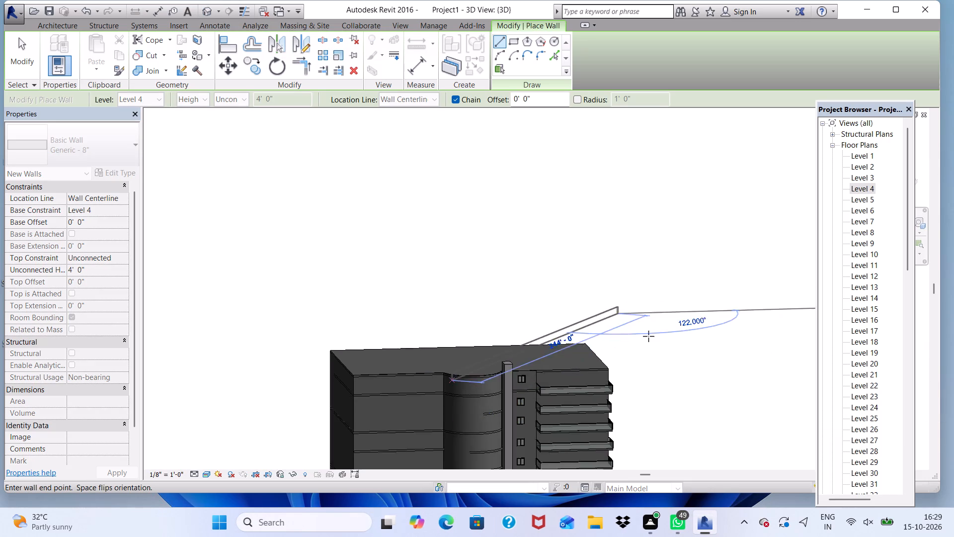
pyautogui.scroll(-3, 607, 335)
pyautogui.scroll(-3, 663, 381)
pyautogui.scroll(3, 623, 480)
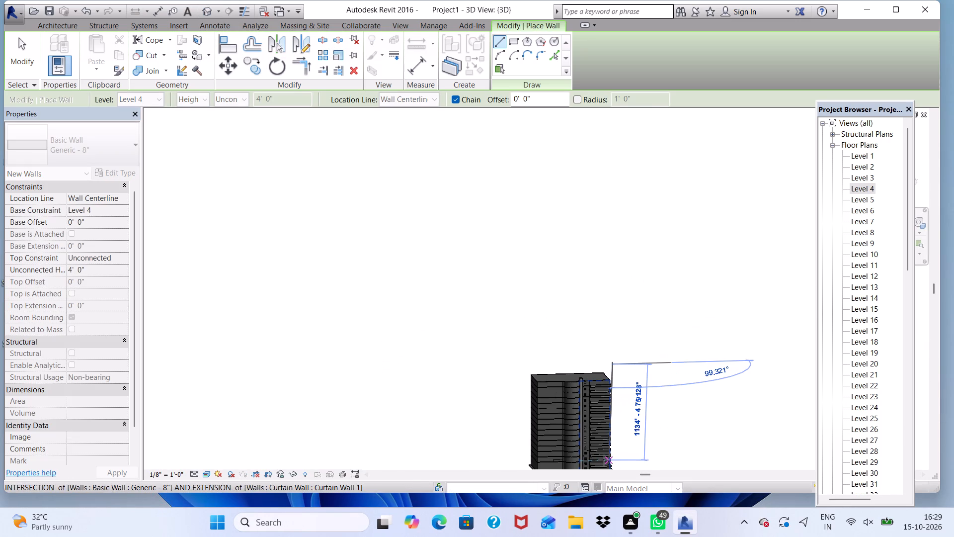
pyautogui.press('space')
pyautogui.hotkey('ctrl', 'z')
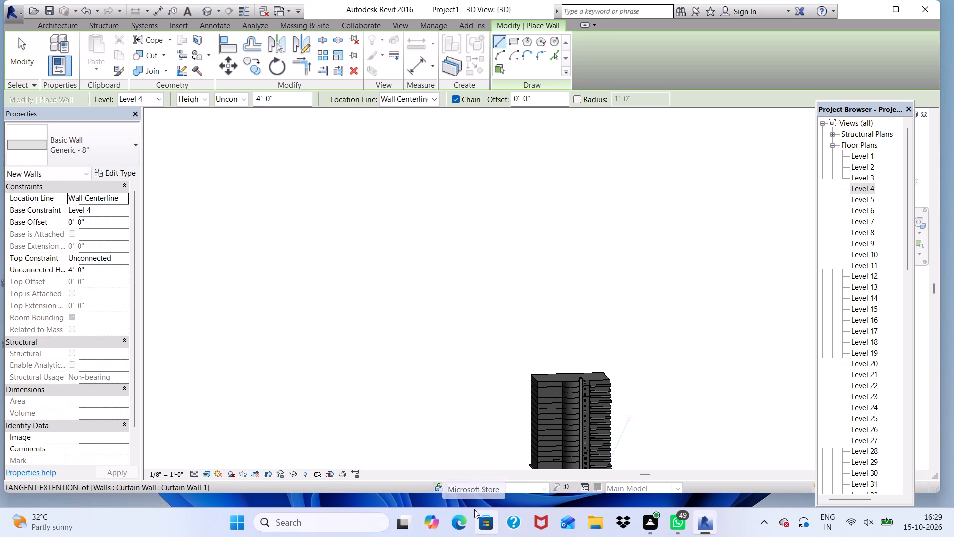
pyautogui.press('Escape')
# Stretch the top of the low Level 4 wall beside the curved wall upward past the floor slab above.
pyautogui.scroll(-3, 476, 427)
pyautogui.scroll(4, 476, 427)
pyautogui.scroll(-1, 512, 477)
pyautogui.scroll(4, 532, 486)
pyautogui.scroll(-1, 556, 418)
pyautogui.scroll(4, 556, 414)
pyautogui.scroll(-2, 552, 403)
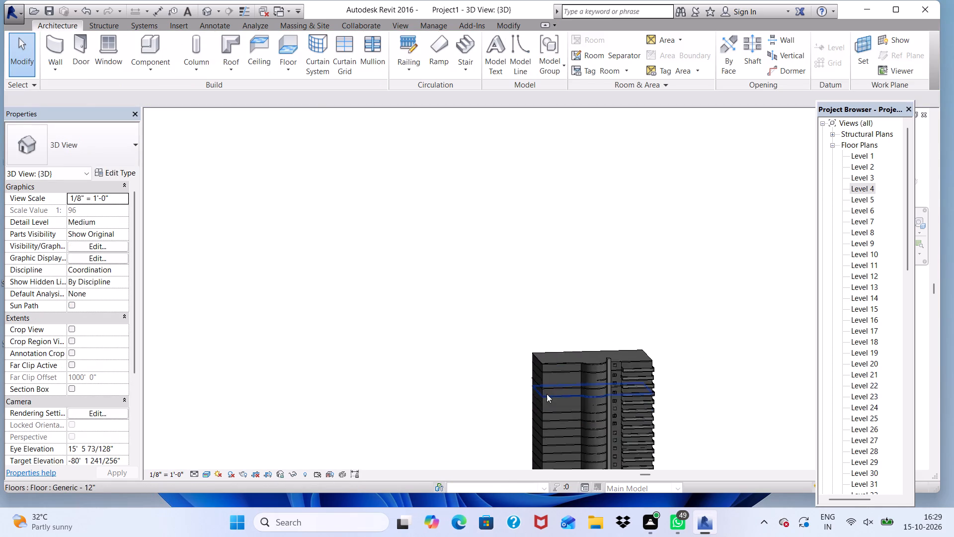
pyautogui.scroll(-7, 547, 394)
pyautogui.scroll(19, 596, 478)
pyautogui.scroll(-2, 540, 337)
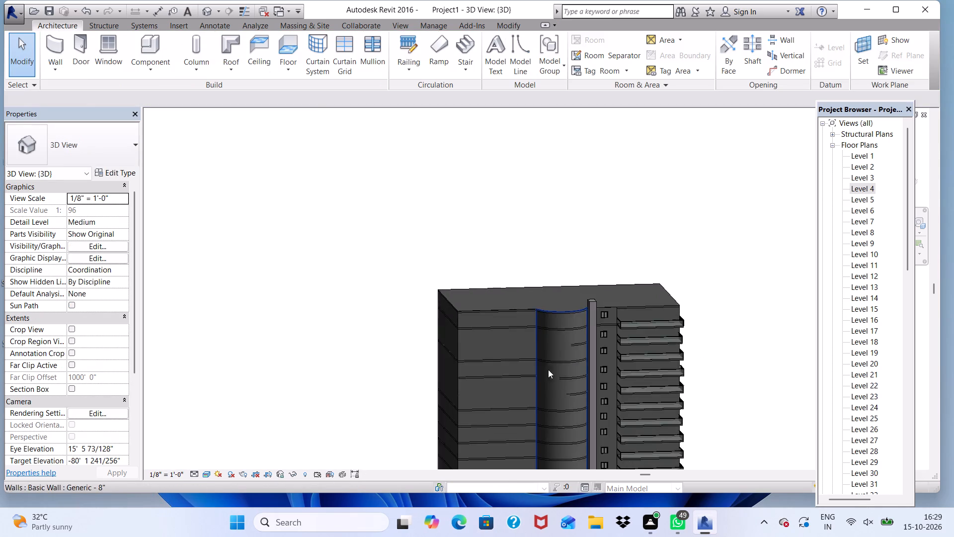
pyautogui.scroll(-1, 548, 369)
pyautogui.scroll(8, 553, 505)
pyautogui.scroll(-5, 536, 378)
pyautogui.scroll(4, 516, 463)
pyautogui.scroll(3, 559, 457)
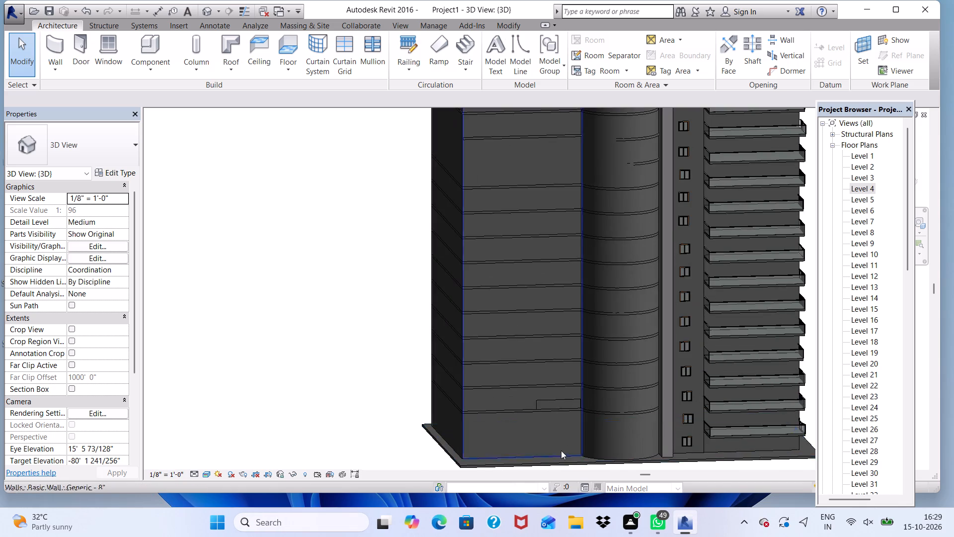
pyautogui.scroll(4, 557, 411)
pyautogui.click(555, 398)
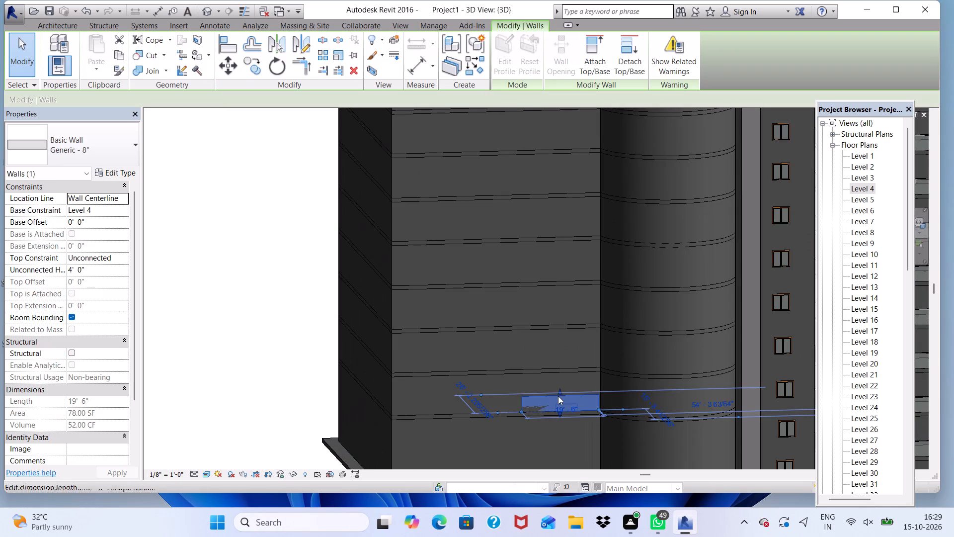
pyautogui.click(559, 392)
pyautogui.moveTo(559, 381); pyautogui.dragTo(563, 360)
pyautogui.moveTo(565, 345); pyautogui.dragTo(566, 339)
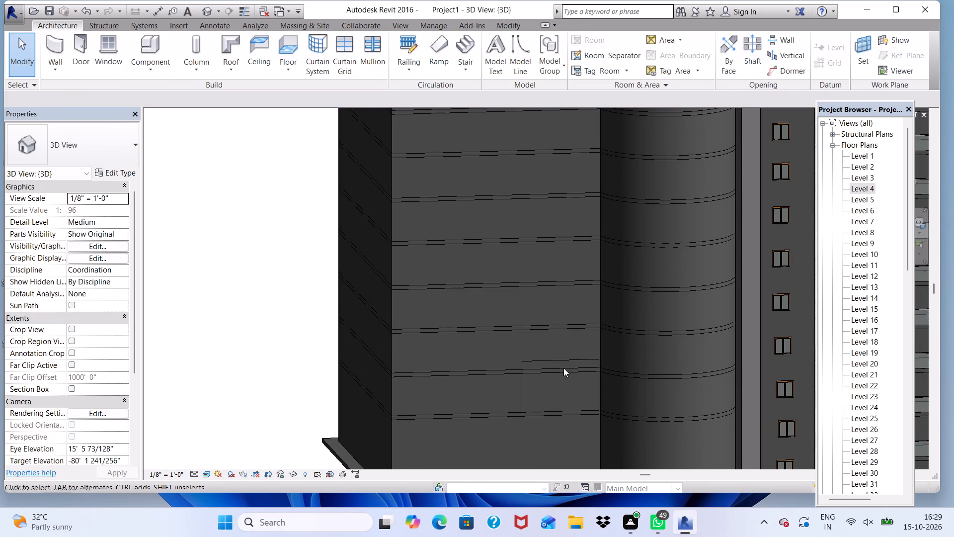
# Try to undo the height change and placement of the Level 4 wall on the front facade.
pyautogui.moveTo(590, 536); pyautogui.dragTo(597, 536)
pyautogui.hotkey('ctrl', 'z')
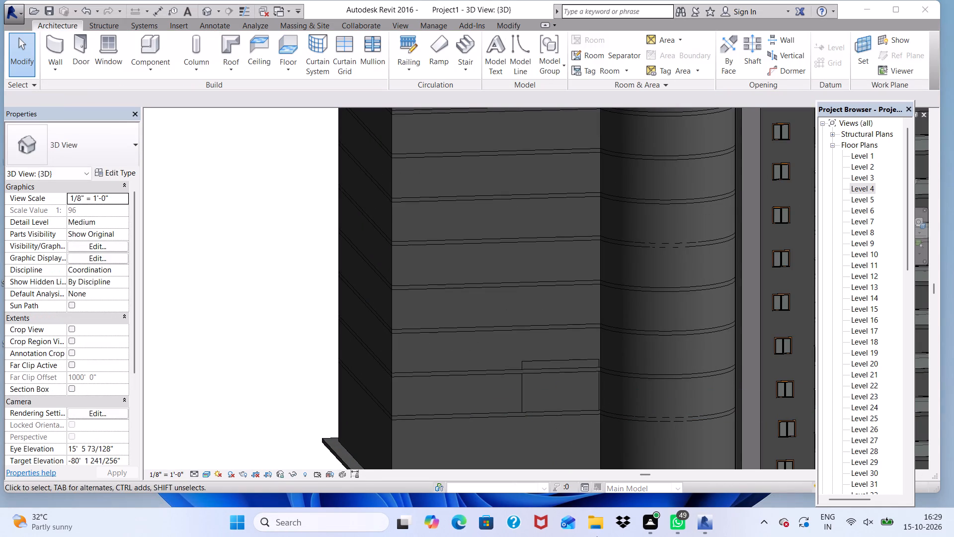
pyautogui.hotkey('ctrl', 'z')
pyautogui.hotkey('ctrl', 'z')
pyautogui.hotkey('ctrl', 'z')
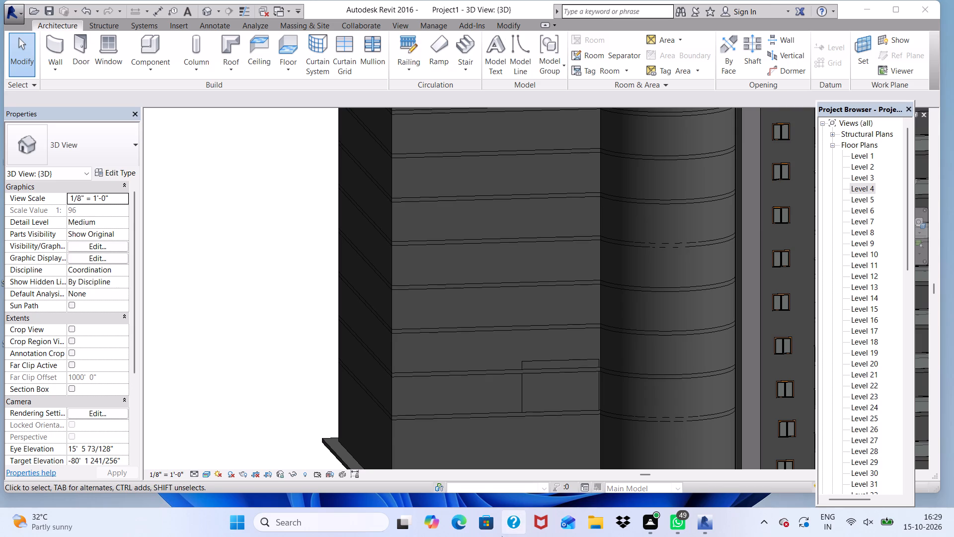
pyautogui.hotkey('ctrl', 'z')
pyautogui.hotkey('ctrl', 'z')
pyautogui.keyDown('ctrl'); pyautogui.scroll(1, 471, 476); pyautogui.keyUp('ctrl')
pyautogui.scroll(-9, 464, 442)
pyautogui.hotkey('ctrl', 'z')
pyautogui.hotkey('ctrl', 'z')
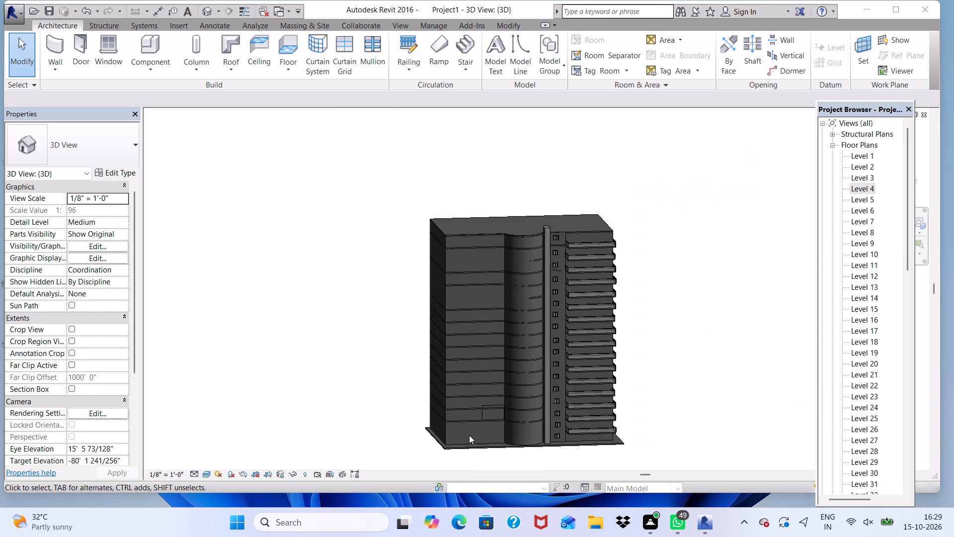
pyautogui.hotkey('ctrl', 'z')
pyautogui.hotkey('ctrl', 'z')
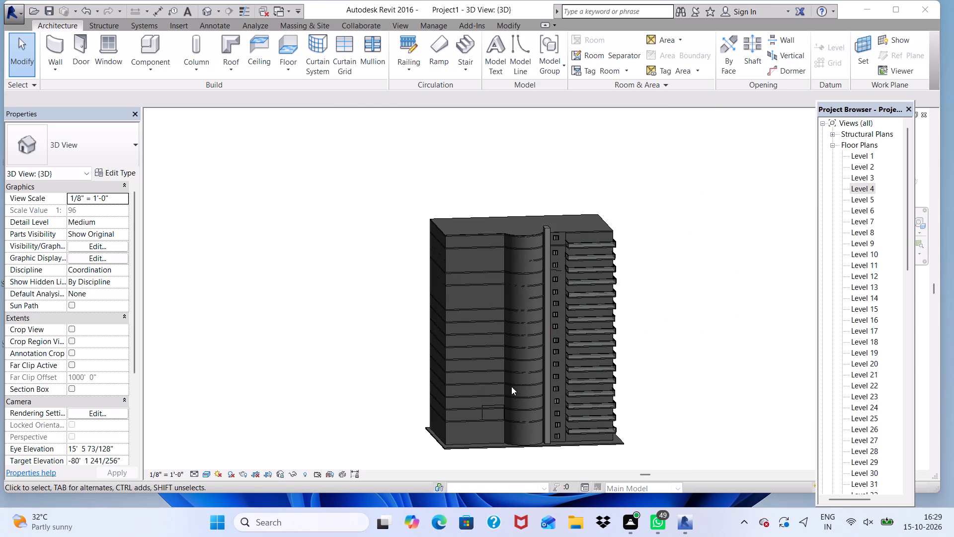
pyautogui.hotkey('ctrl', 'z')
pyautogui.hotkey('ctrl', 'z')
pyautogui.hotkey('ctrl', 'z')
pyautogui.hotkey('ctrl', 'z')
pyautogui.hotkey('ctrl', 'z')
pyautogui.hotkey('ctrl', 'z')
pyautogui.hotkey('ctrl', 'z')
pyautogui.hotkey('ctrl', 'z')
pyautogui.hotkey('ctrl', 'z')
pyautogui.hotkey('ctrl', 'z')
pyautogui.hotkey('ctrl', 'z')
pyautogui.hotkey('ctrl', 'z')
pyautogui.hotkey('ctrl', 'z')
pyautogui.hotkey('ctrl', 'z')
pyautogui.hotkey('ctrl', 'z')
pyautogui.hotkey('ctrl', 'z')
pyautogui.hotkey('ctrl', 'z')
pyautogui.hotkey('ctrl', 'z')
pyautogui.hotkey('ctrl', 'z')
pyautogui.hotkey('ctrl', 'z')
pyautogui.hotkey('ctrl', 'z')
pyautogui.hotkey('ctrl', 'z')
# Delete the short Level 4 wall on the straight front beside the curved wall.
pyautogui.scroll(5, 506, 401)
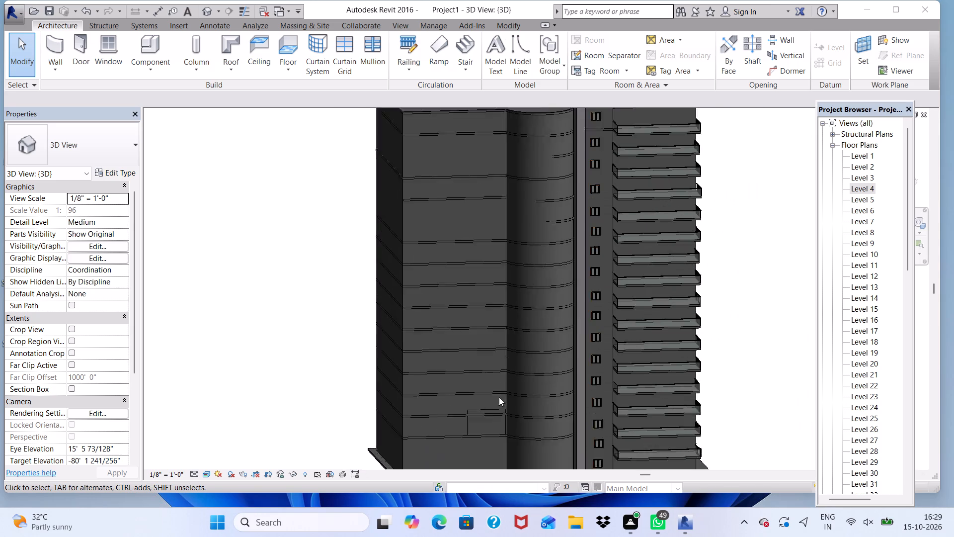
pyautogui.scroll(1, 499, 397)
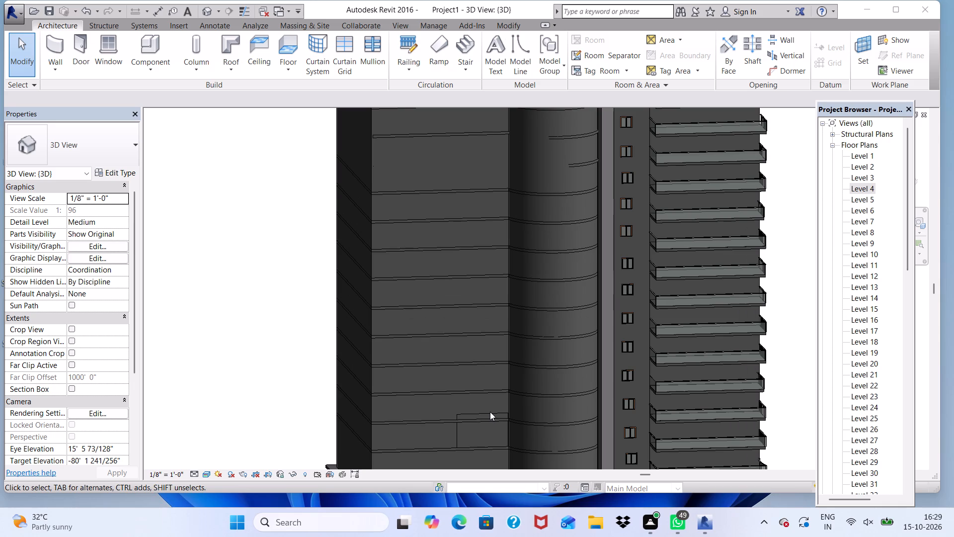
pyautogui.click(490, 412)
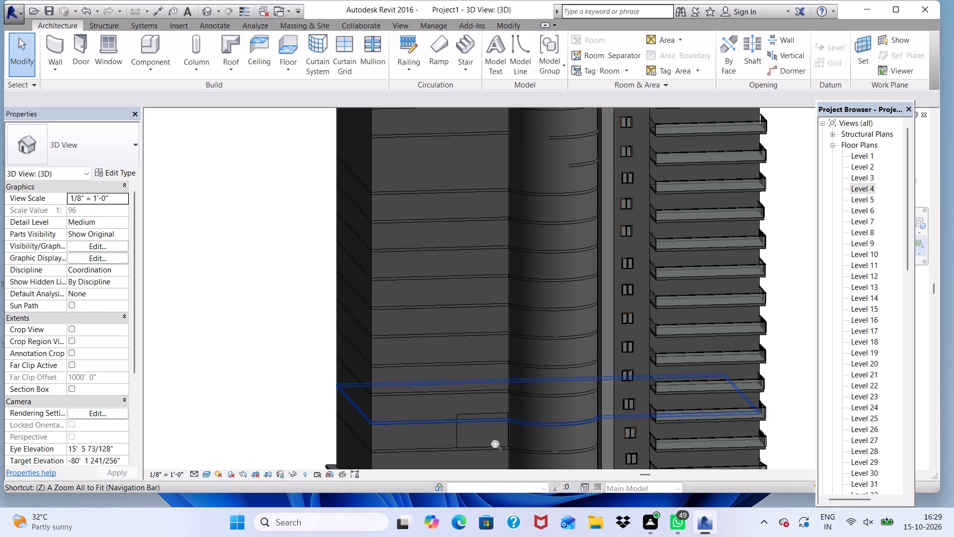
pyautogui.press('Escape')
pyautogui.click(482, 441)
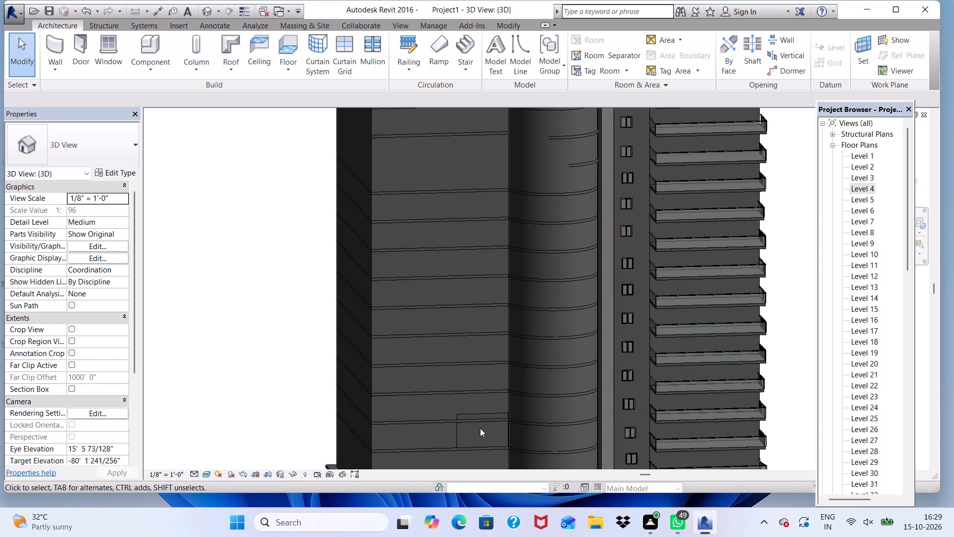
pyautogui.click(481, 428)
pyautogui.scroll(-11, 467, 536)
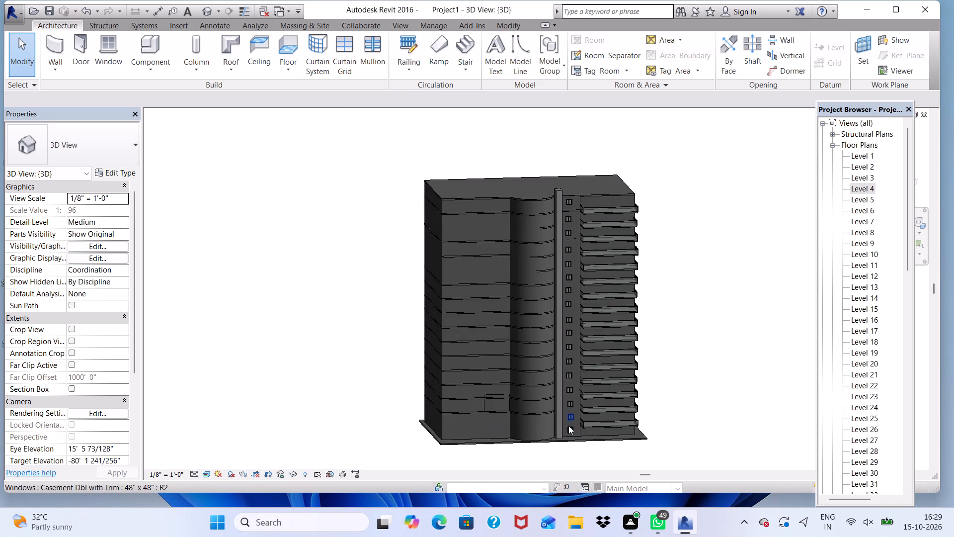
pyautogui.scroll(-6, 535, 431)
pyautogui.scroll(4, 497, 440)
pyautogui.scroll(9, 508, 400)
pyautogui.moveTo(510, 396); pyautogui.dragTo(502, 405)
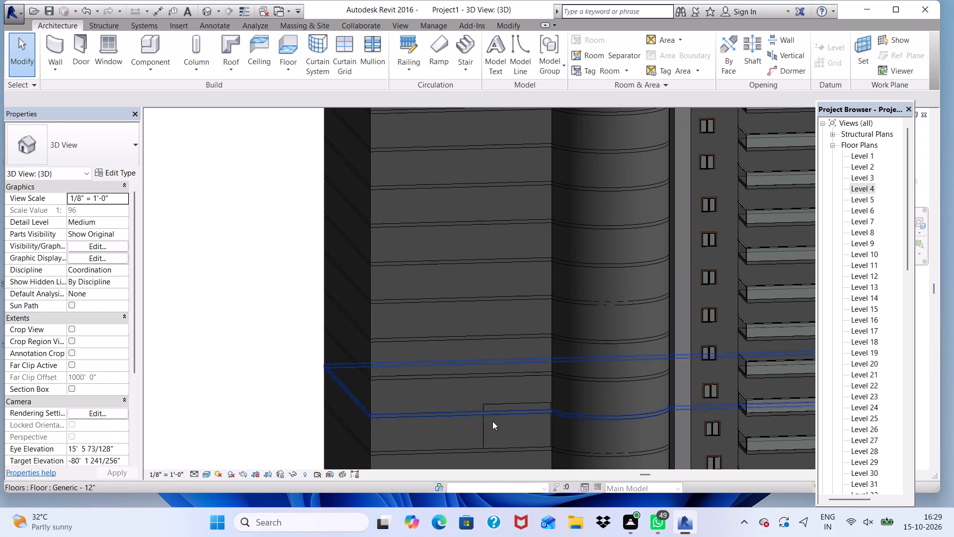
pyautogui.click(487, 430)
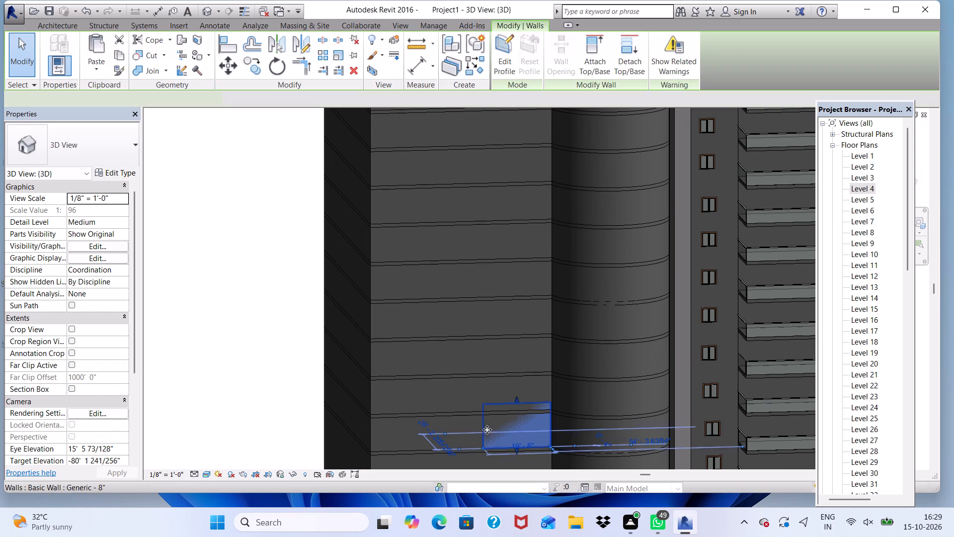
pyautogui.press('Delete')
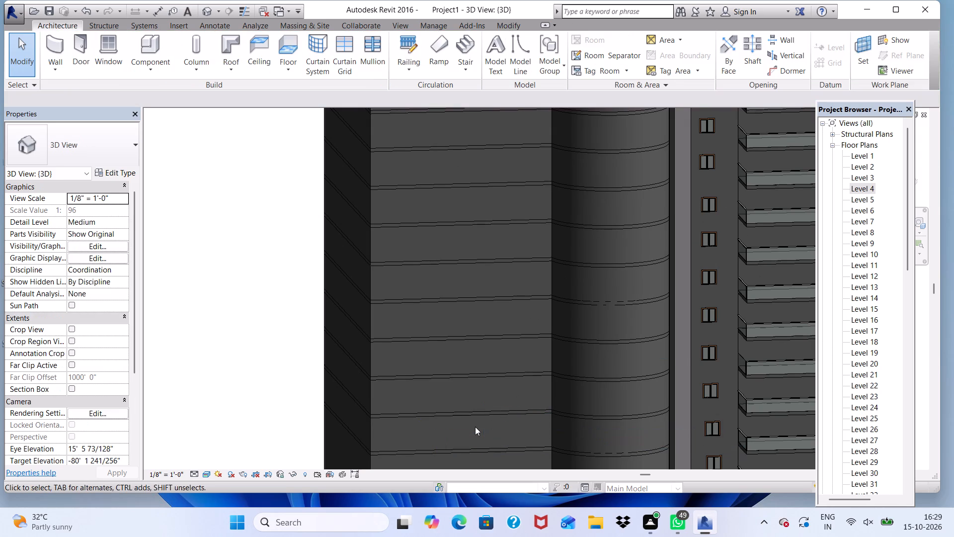
# Open the Level 4 floor plan at the straight front beside the curved wall.
pyautogui.scroll(-6, 461, 421)
pyautogui.scroll(-1, 537, 499)
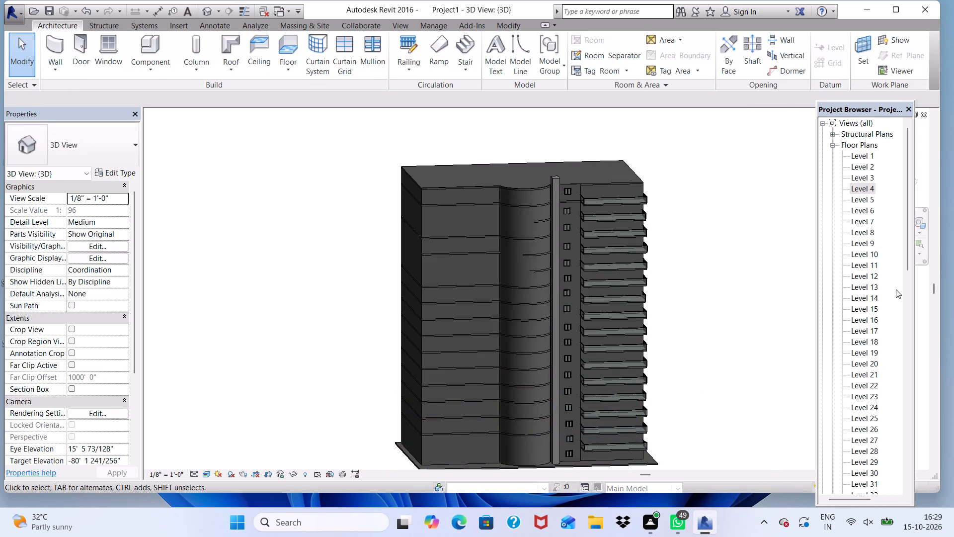
pyautogui.click(875, 185)
pyautogui.click(875, 185)
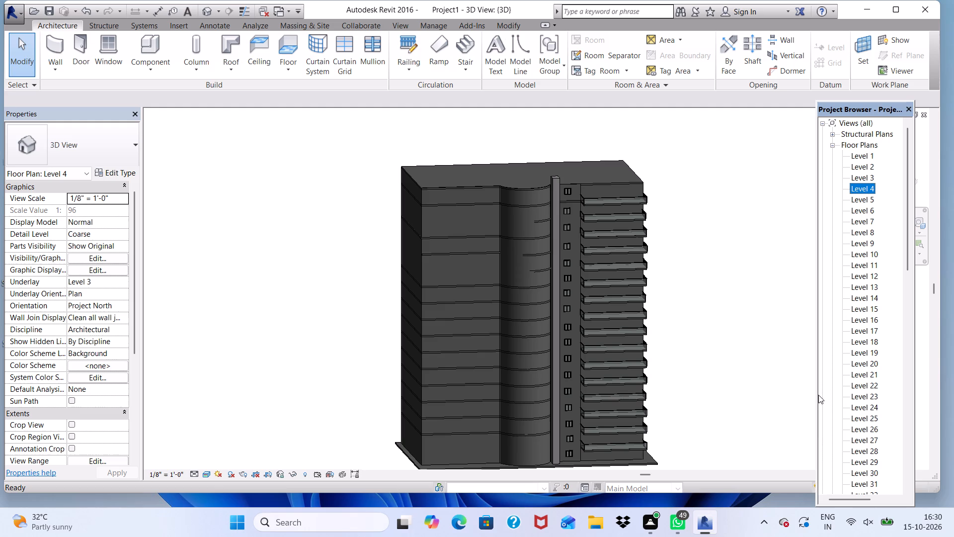
pyautogui.click(864, 188)
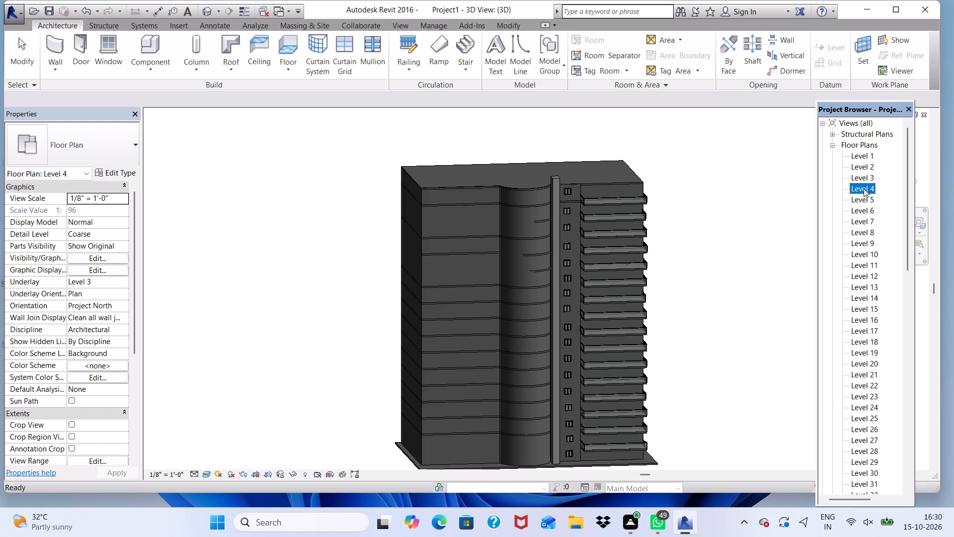
pyautogui.scroll(-4, 235, 536)
pyautogui.scroll(1, 274, 461)
pyautogui.scroll(-5, 315, 384)
pyautogui.scroll(-4, 420, 380)
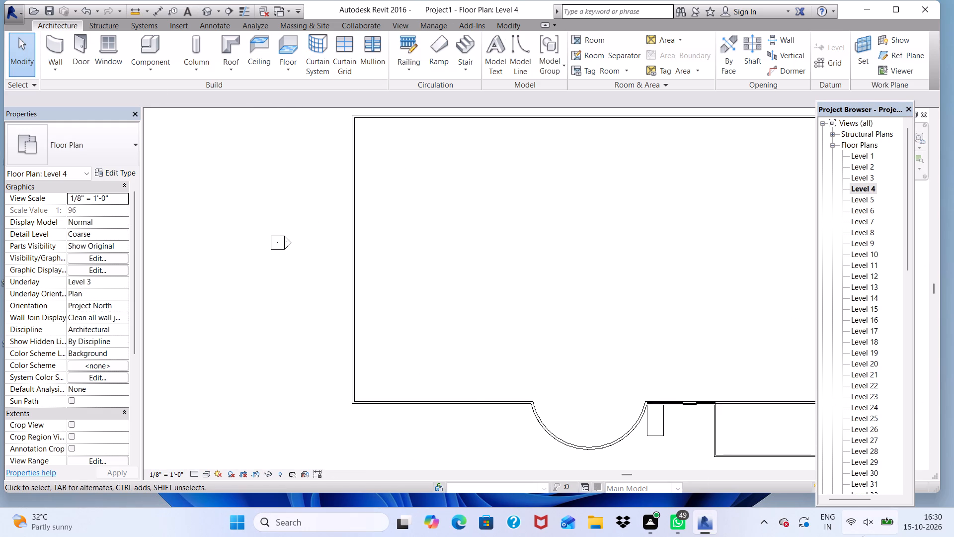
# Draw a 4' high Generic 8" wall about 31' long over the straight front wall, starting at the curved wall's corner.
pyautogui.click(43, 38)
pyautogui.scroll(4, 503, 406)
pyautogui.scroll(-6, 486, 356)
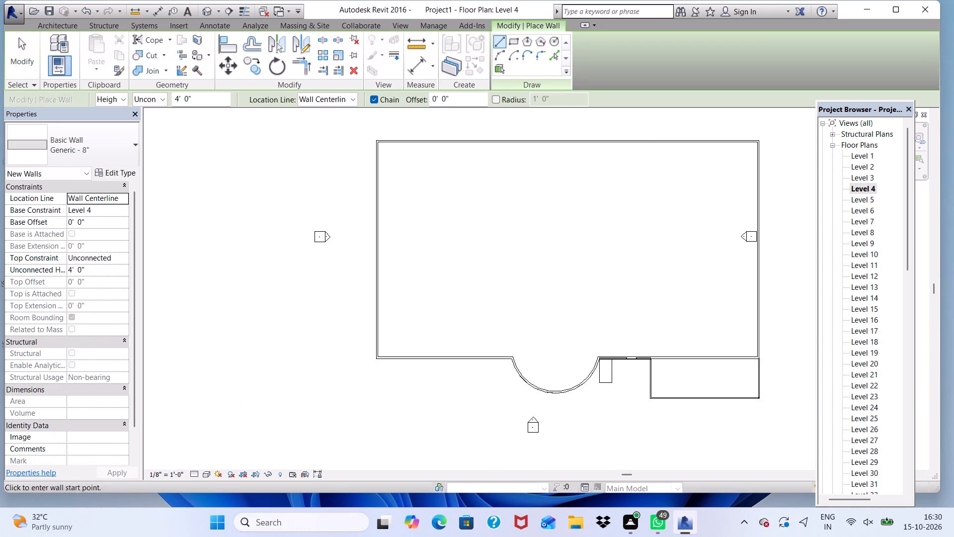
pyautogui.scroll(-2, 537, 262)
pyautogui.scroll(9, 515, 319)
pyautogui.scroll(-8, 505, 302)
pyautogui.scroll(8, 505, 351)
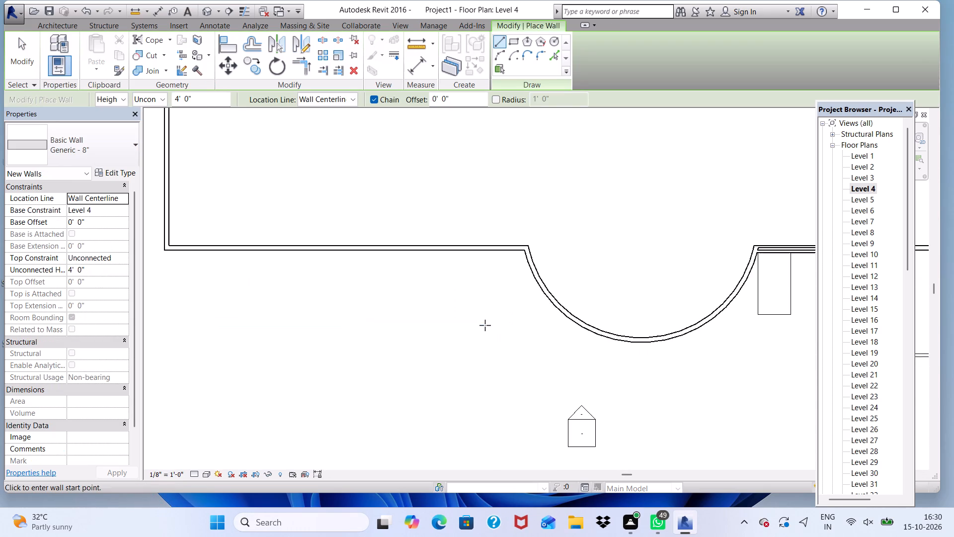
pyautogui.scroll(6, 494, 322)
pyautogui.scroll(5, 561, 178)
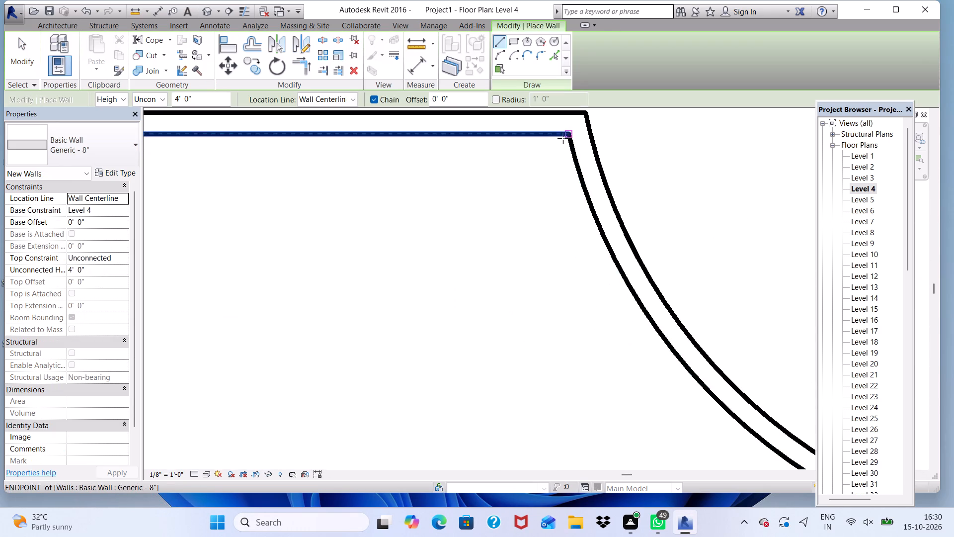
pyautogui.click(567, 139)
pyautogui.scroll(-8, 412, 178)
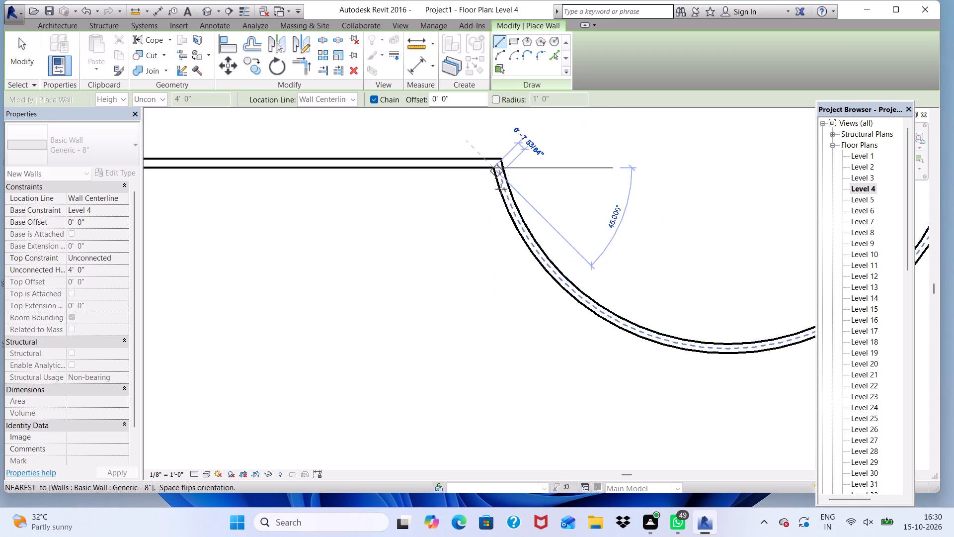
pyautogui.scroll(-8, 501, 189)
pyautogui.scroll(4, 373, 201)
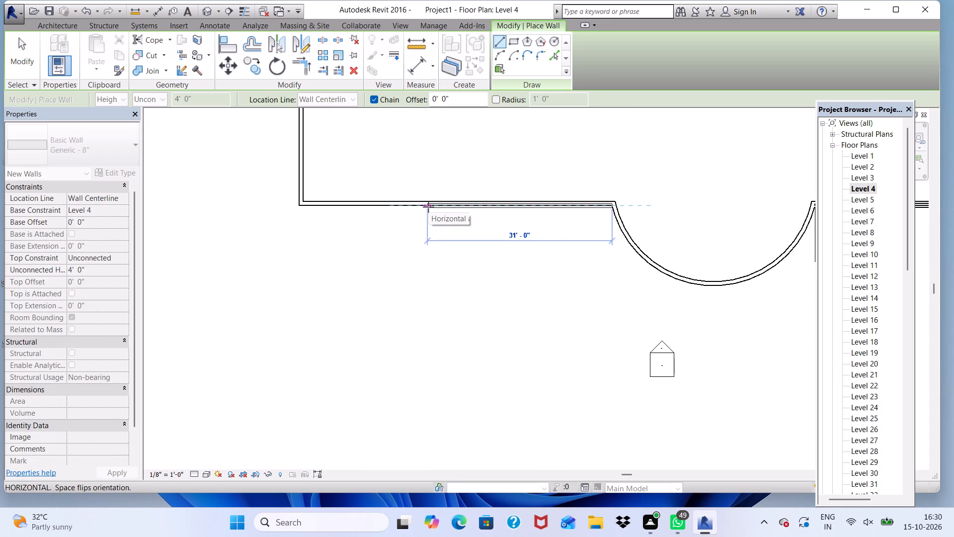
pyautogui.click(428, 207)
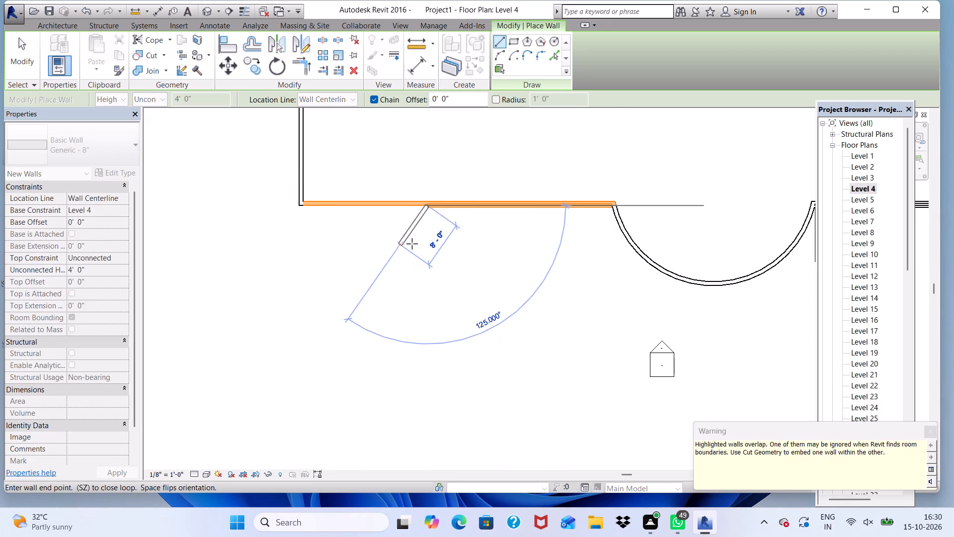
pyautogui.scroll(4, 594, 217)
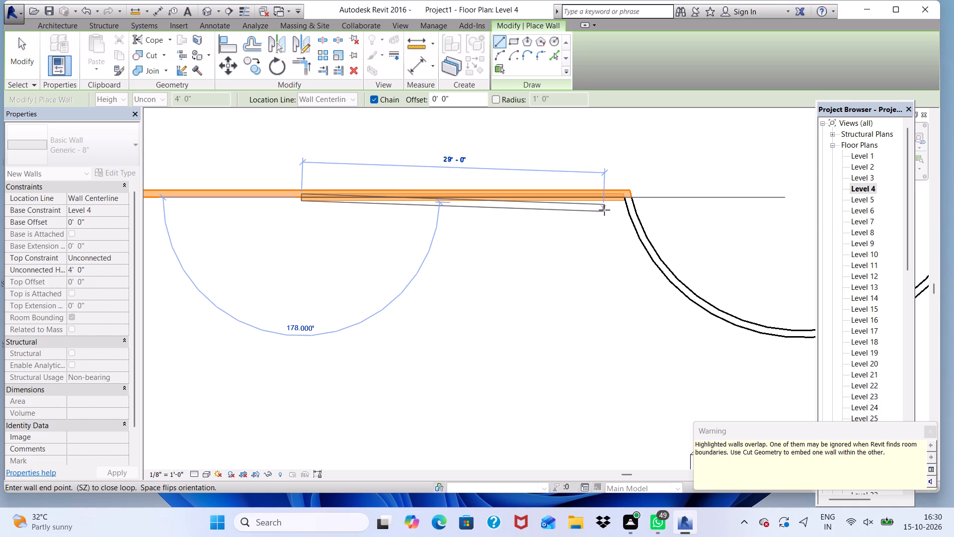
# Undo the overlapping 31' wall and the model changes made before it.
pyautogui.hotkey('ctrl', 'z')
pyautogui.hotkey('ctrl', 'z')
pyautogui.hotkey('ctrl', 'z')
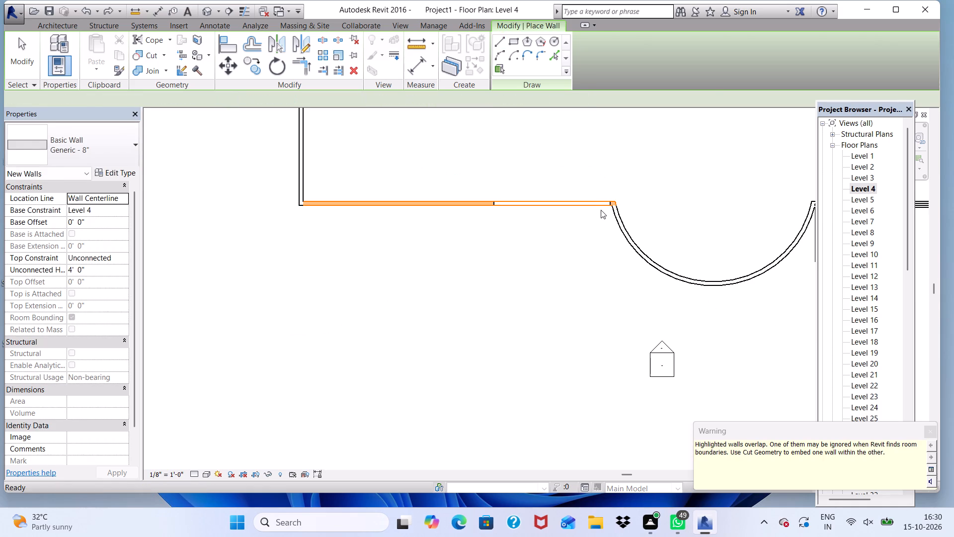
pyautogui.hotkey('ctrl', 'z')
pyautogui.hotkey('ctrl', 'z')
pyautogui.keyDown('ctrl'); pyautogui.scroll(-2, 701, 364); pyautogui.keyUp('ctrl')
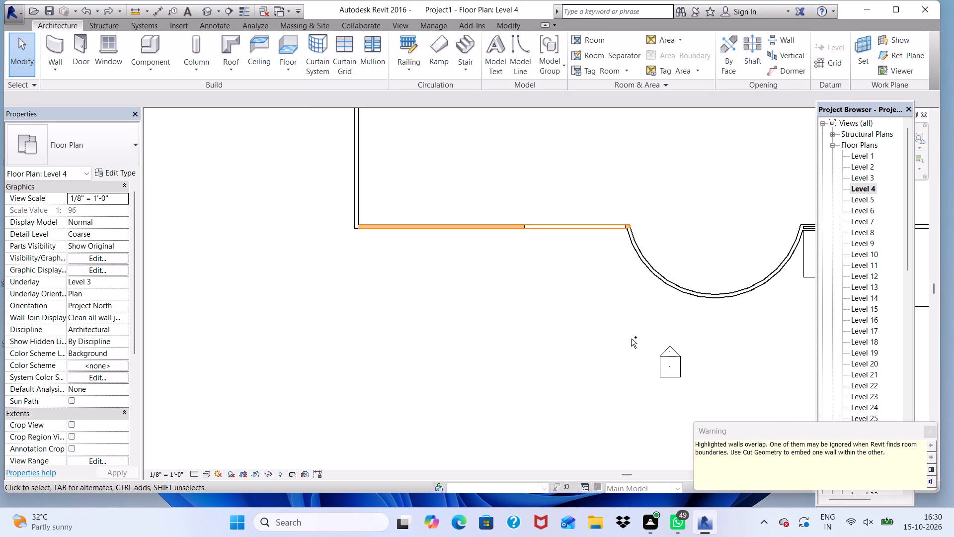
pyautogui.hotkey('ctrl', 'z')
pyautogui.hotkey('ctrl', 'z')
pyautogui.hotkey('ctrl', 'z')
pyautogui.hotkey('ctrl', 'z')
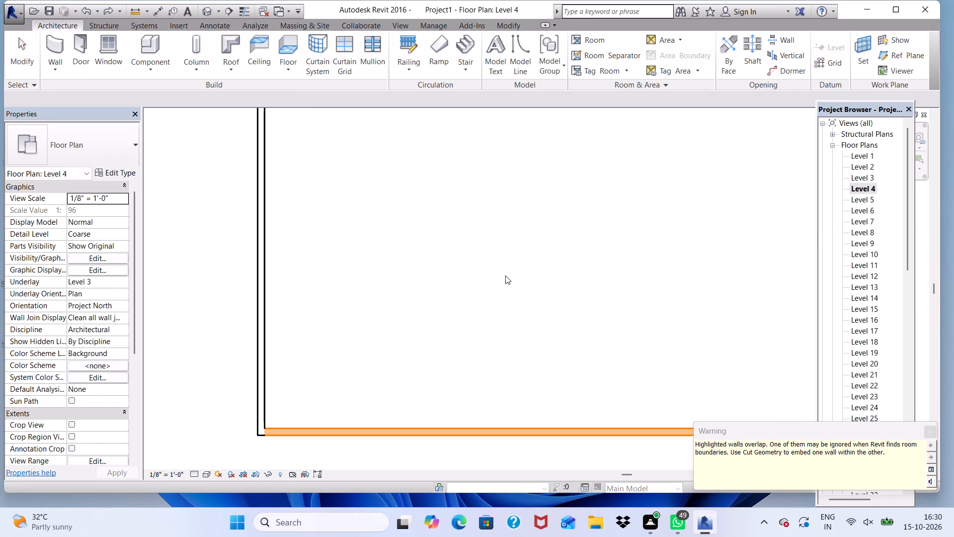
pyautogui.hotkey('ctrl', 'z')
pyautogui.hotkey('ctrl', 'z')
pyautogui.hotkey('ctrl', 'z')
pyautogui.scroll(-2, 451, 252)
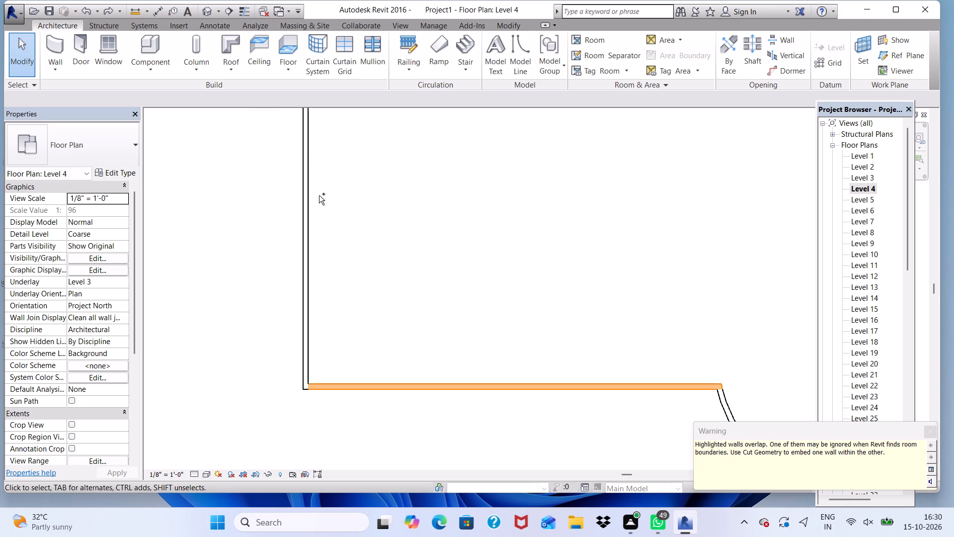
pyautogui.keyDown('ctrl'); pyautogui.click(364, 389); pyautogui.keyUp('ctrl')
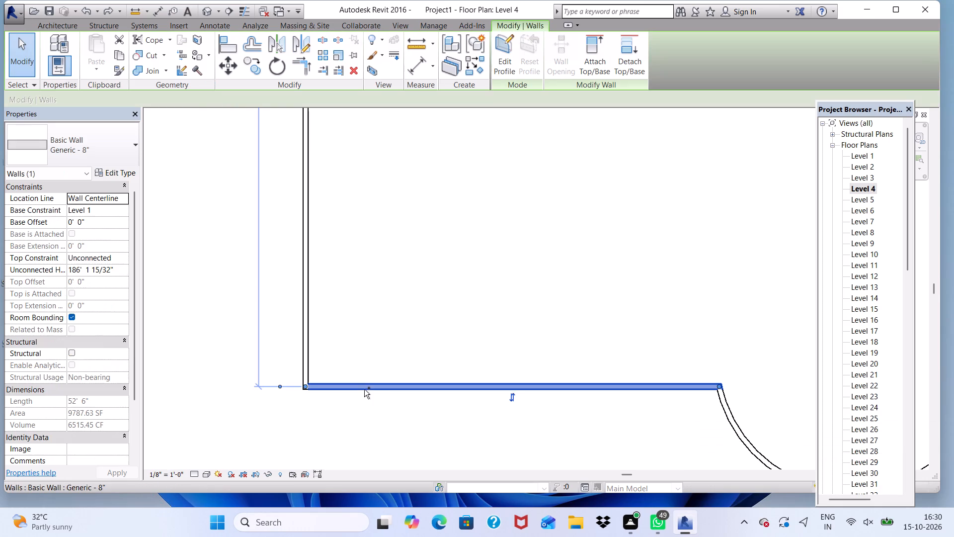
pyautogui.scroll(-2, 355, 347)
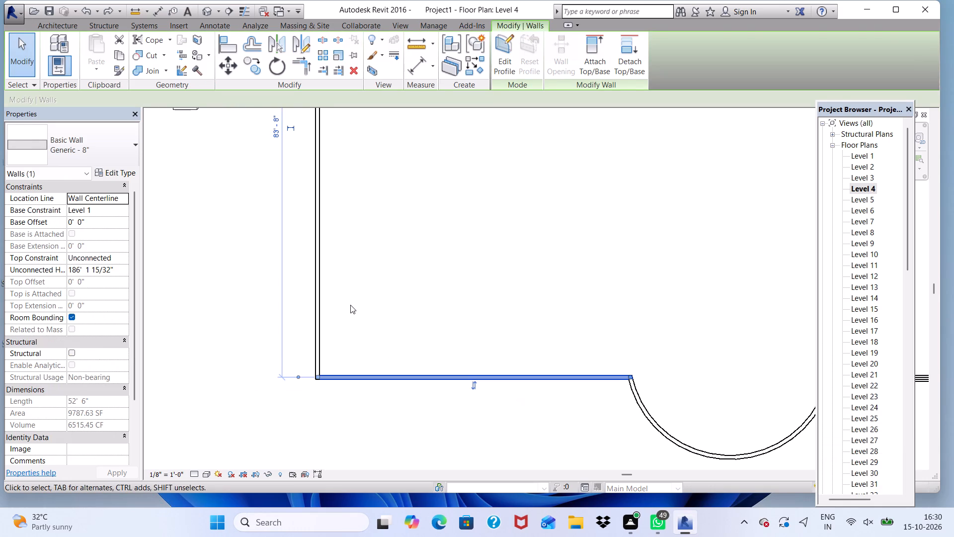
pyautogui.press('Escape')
# Draw a 4' high Generic 8" Level 4 wall about 16' long just outside the straight front, starting at the curved wall's corner.
pyautogui.scroll(-3, 397, 355)
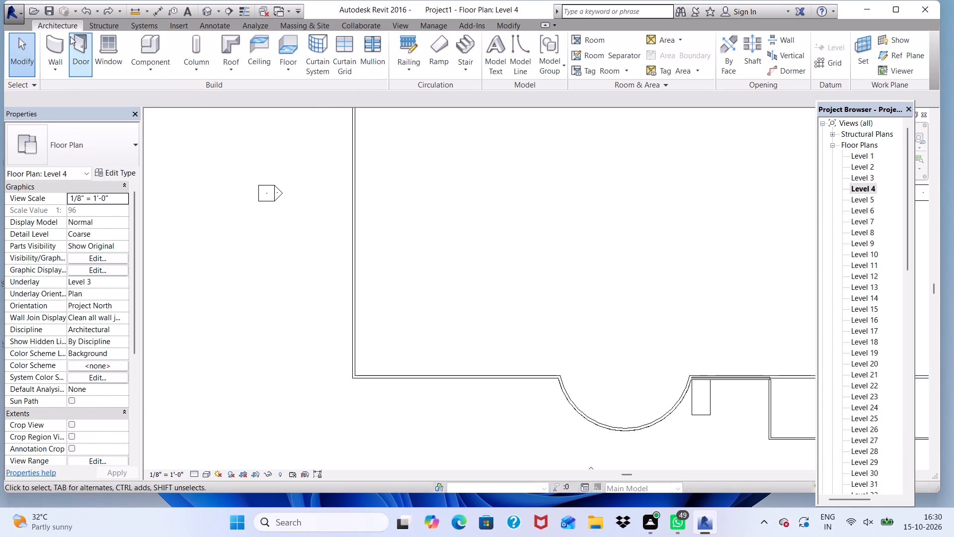
pyautogui.click(52, 43)
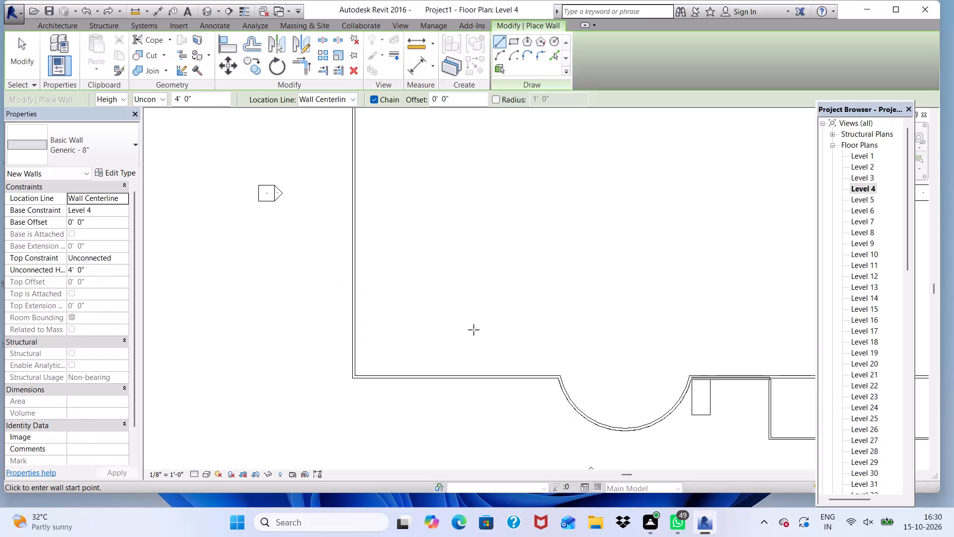
pyautogui.scroll(-3, 477, 85)
pyautogui.scroll(-3, 541, 385)
pyautogui.scroll(8, 545, 401)
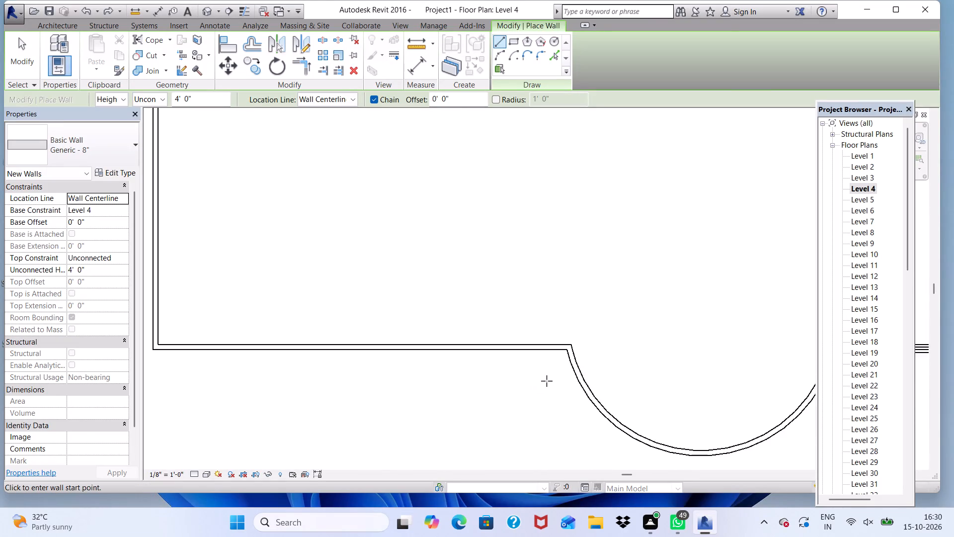
pyautogui.scroll(5, 547, 381)
pyautogui.scroll(5, 591, 327)
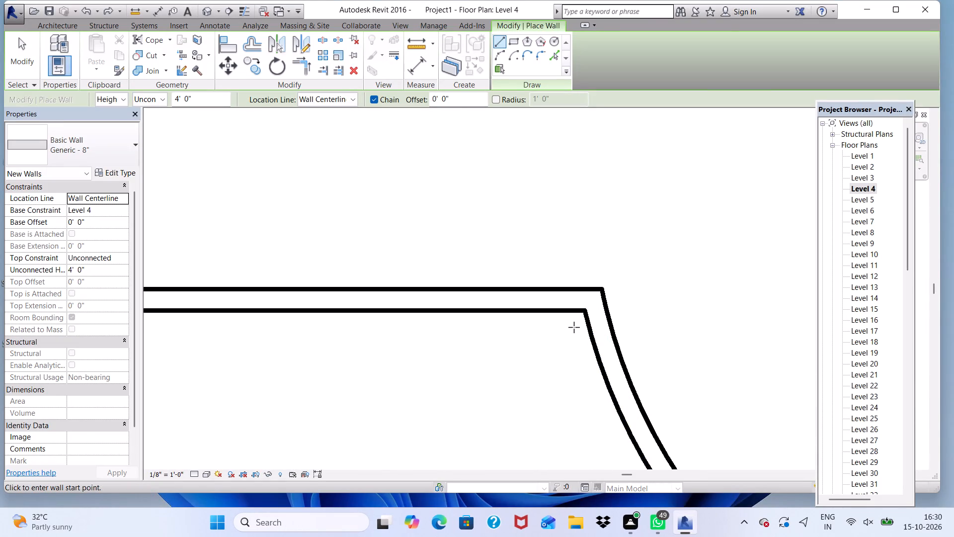
pyautogui.click(574, 327)
pyautogui.scroll(-15, 194, 340)
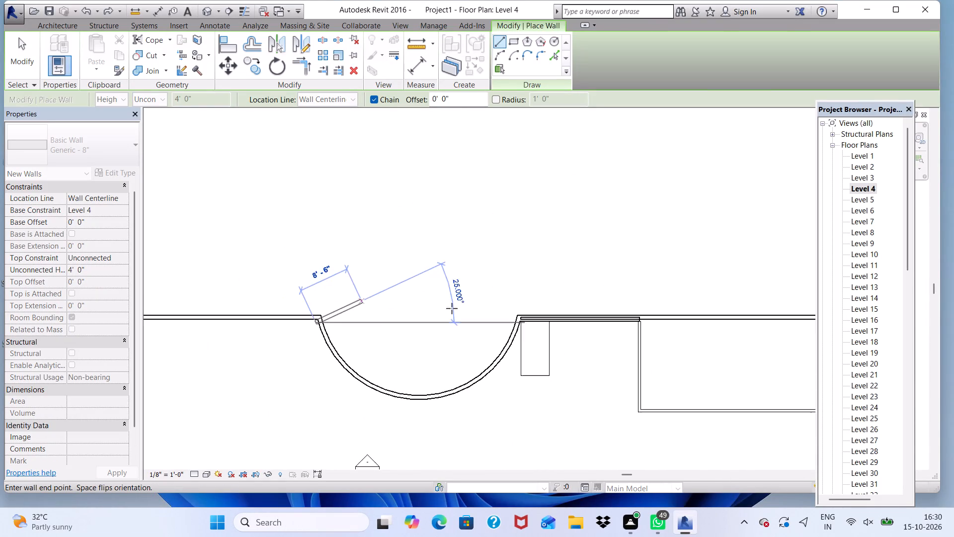
pyautogui.scroll(-7, 452, 308)
pyautogui.scroll(6, 307, 279)
pyautogui.scroll(4, 552, 269)
pyautogui.scroll(-1, 642, 300)
pyautogui.scroll(6, 683, 302)
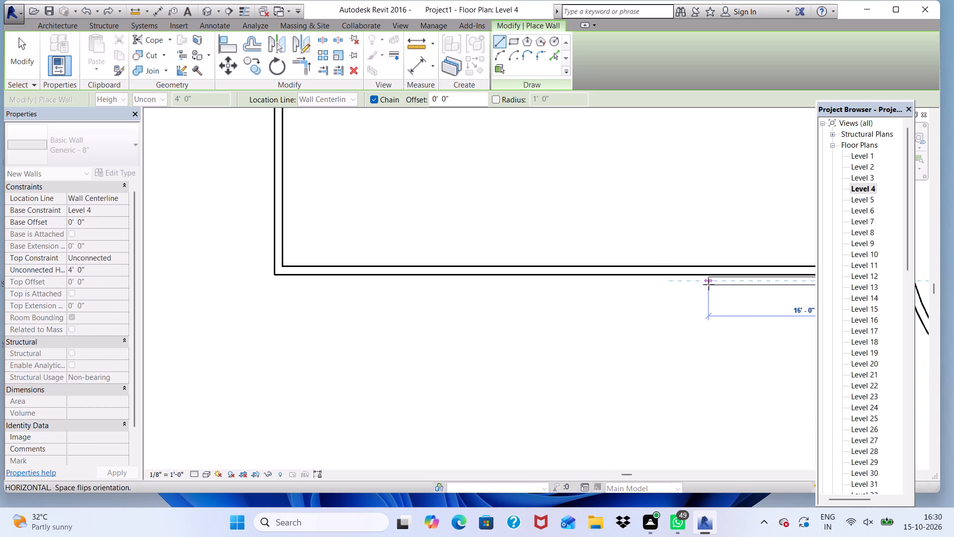
pyautogui.click(709, 284)
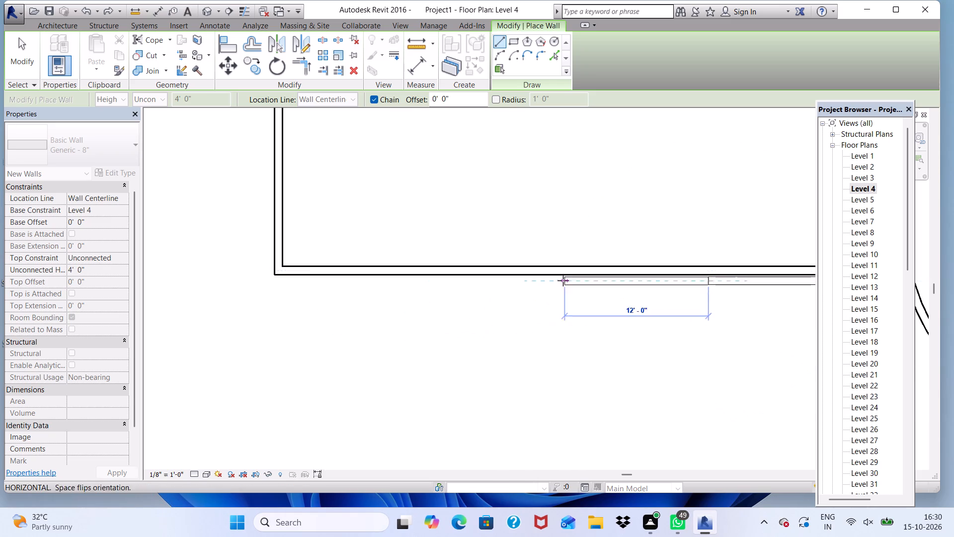
pyautogui.scroll(-1, 563, 280)
pyautogui.scroll(3, 518, 281)
pyautogui.scroll(-7, 433, 275)
pyautogui.scroll(-4, 355, 285)
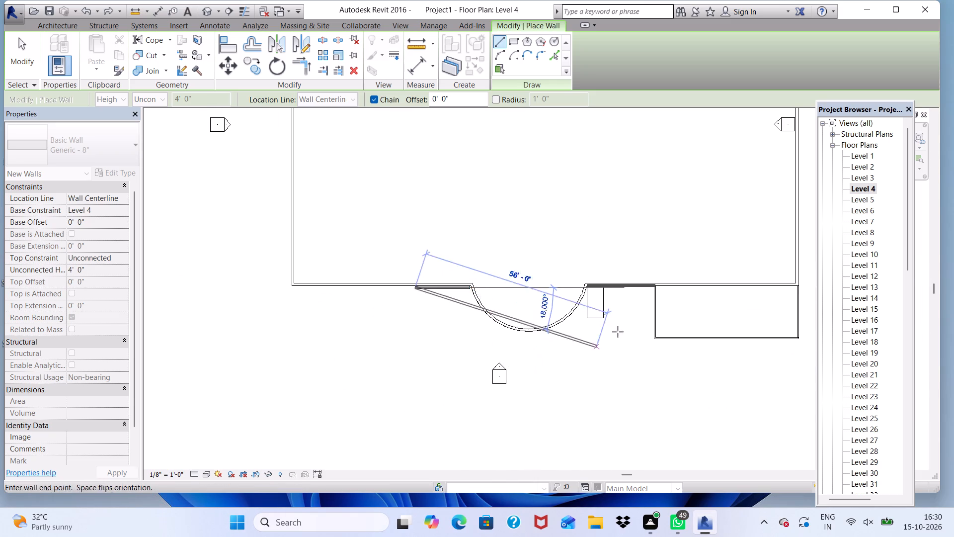
pyautogui.press('Escape')
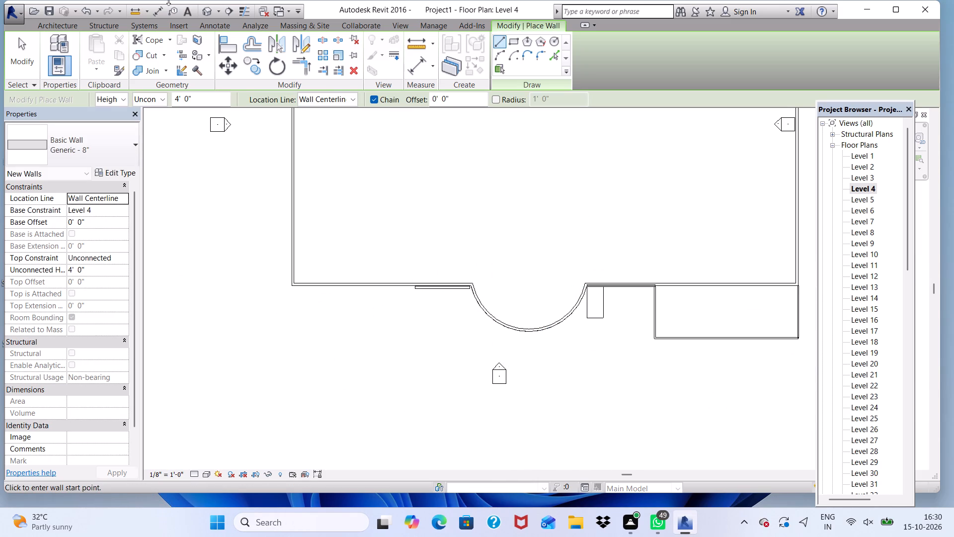
# In the 3D view, stretch the top of the new 16' wall up to the floor slab above, about 9' 10" high.
pyautogui.click(206, 5)
pyautogui.scroll(-4, 402, 165)
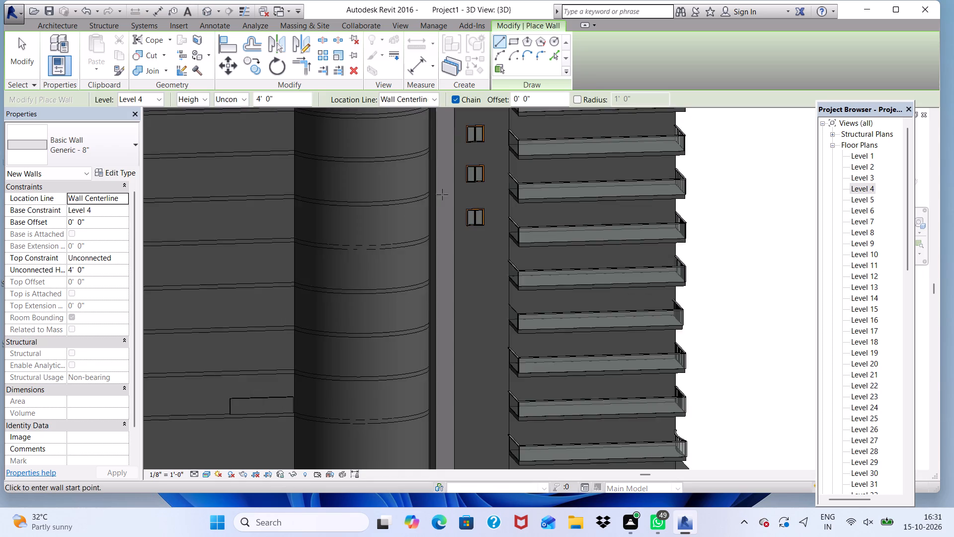
pyautogui.scroll(-5, 442, 194)
pyautogui.scroll(6, 374, 354)
pyautogui.scroll(5, 265, 331)
pyautogui.scroll(3, 281, 285)
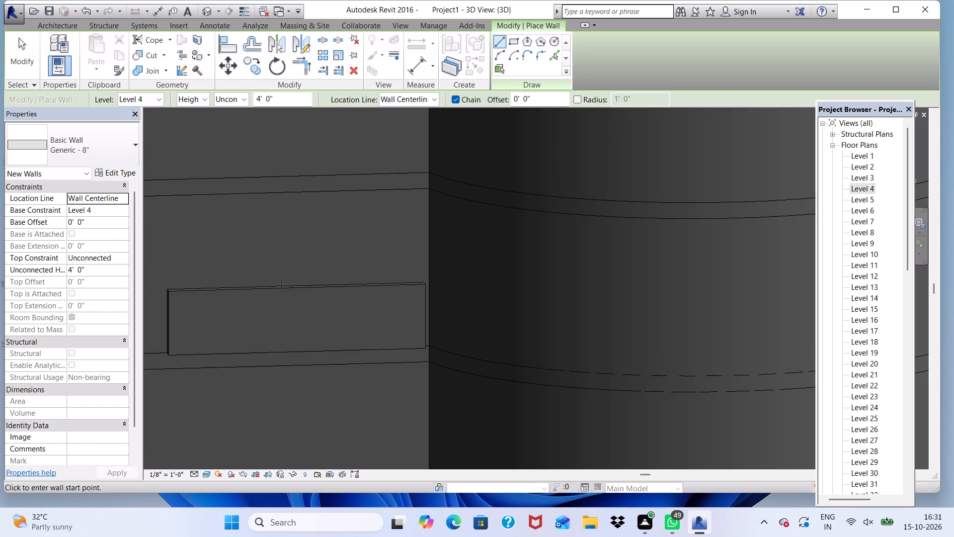
pyautogui.press('Escape')
pyautogui.scroll(4, 284, 289)
pyautogui.click(281, 282)
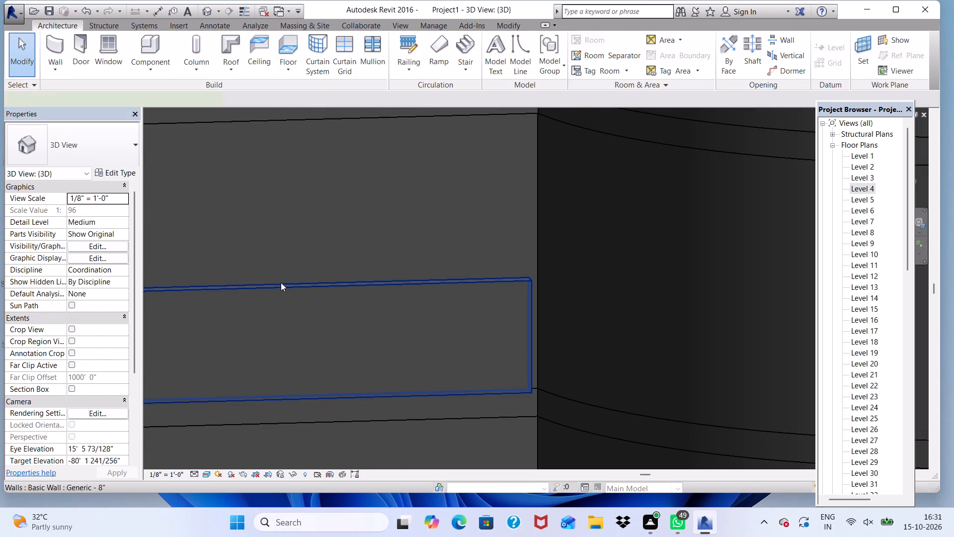
pyautogui.moveTo(305, 281); pyautogui.dragTo(311, 117)
# Stretch the top of the 16' Level 4 wall up past the next floors, to about 34' high.
pyautogui.scroll(-2, 308, 157)
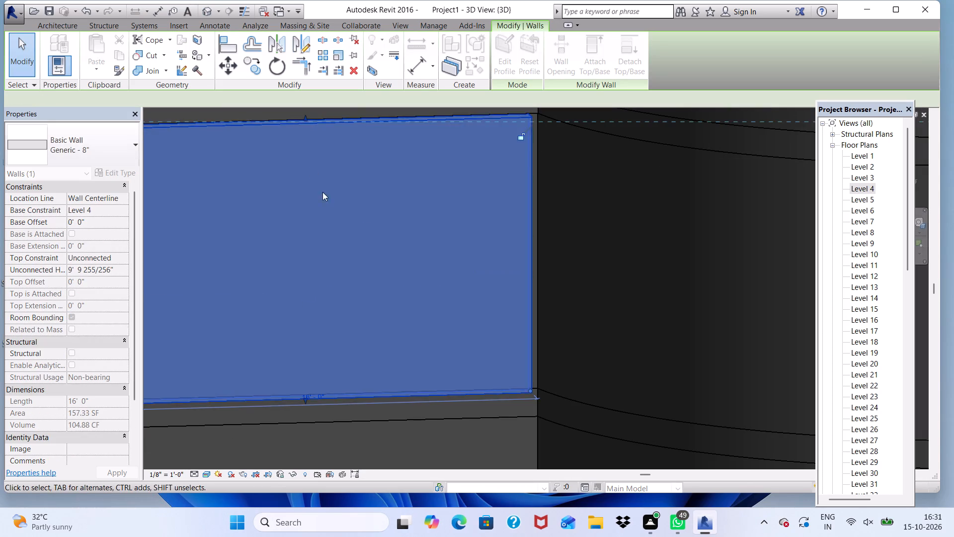
pyautogui.scroll(-9, 322, 192)
pyautogui.scroll(5, 327, 171)
pyautogui.scroll(2, 366, 230)
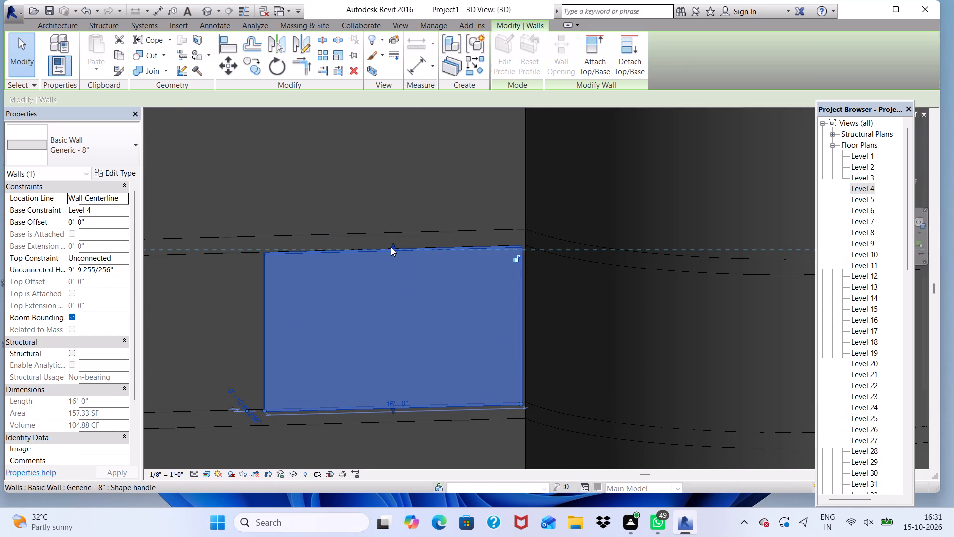
pyautogui.moveTo(394, 245); pyautogui.dragTo(393, 127)
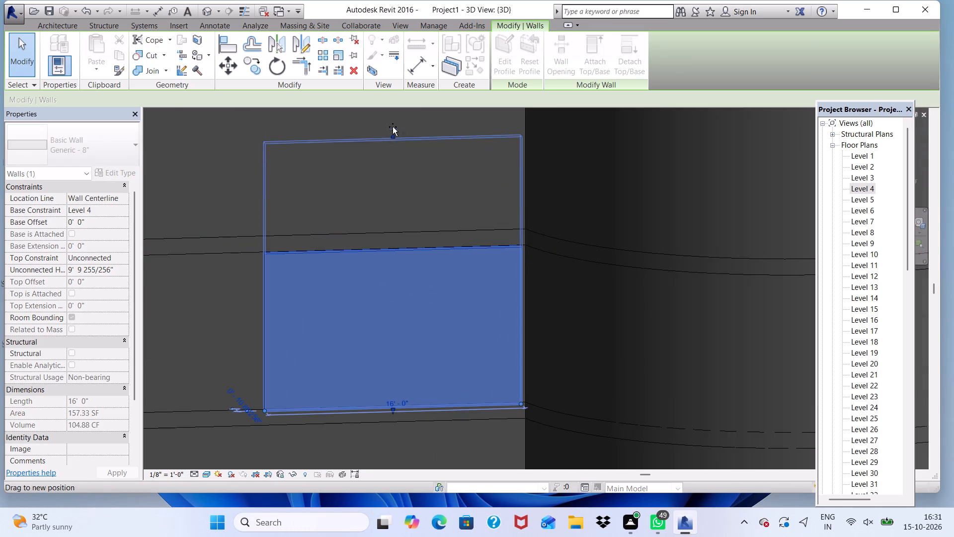
pyautogui.moveTo(393, 127); pyautogui.dragTo(393, 126)
pyautogui.scroll(-10, 396, 194)
pyautogui.scroll(5, 388, 221)
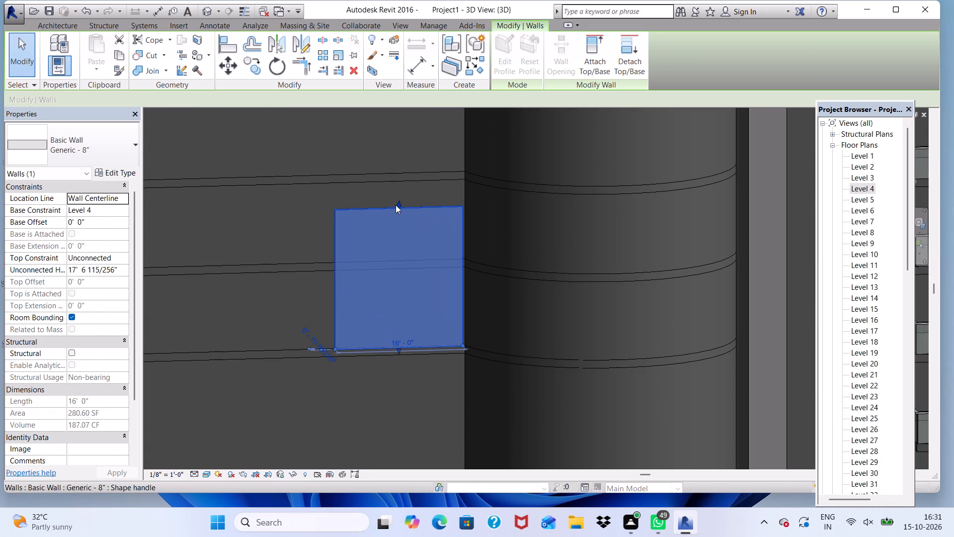
pyautogui.moveTo(396, 205); pyautogui.dragTo(388, 79)
pyautogui.scroll(-12, 389, 194)
pyautogui.scroll(6, 408, 160)
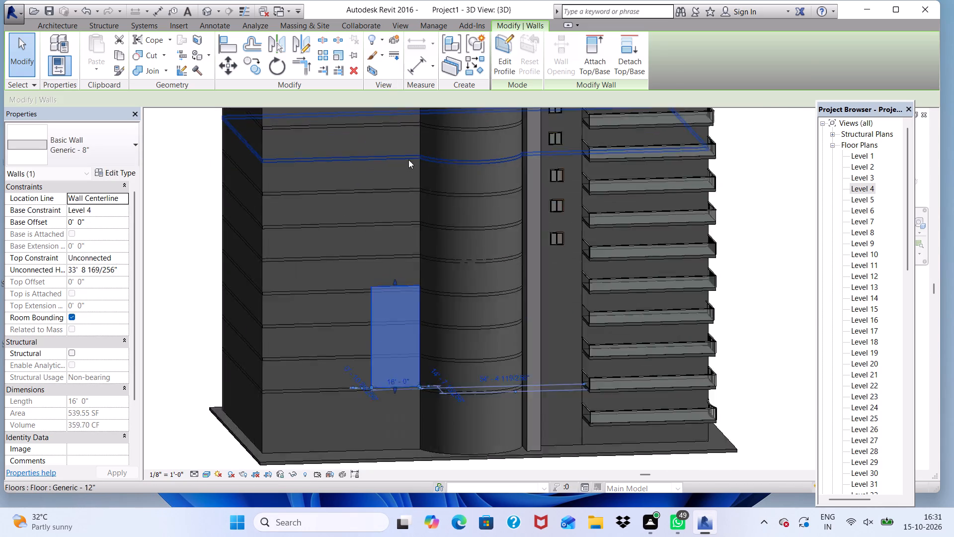
# Stretch the 16' wall's top further up the front facade, to about 106' high.
pyautogui.scroll(6, 423, 259)
pyautogui.scroll(3, 379, 342)
pyautogui.moveTo(344, 351); pyautogui.dragTo(359, 303)
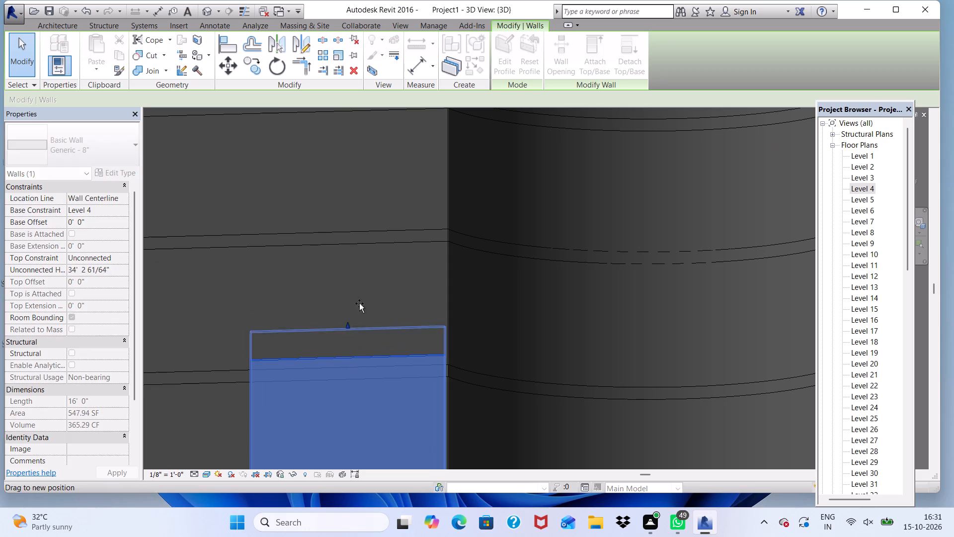
pyautogui.moveTo(359, 303); pyautogui.dragTo(364, 202)
pyautogui.scroll(-12, 362, 207)
pyautogui.scroll(10, 370, 249)
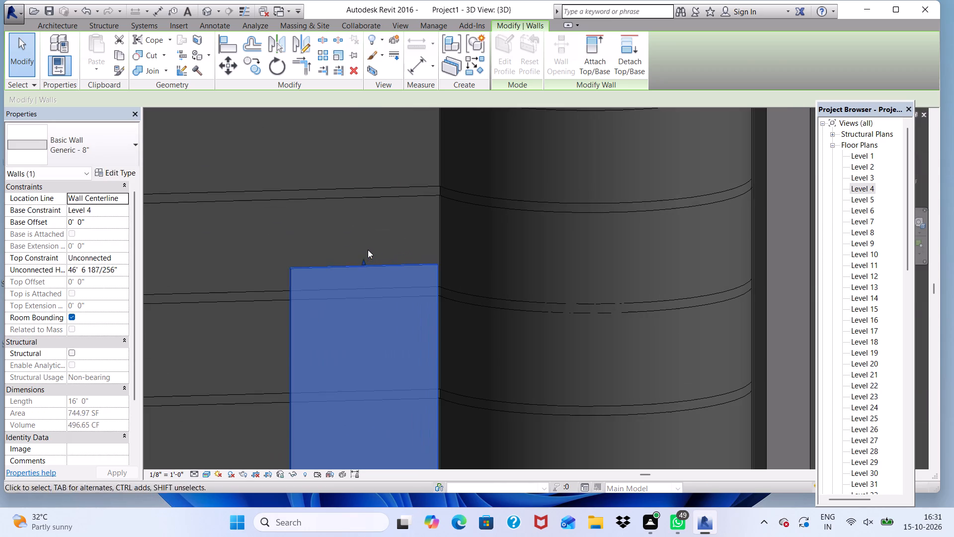
pyautogui.moveTo(363, 258); pyautogui.dragTo(364, 109)
pyautogui.scroll(-12, 360, 231)
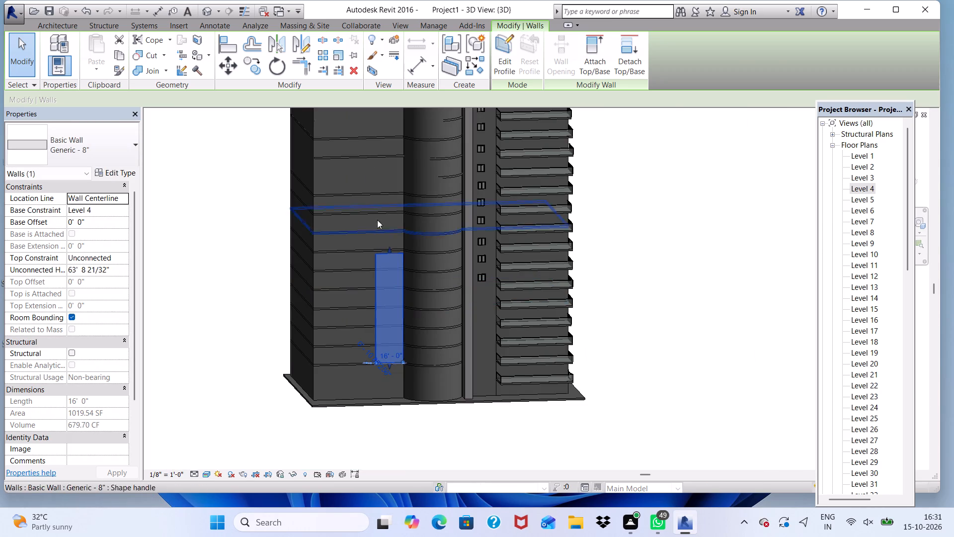
pyautogui.scroll(4, 371, 203)
pyautogui.scroll(1, 396, 263)
pyautogui.moveTo(397, 273); pyautogui.dragTo(387, 130)
pyautogui.scroll(-5, 393, 206)
pyautogui.scroll(-5, 407, 282)
pyautogui.scroll(6, 411, 227)
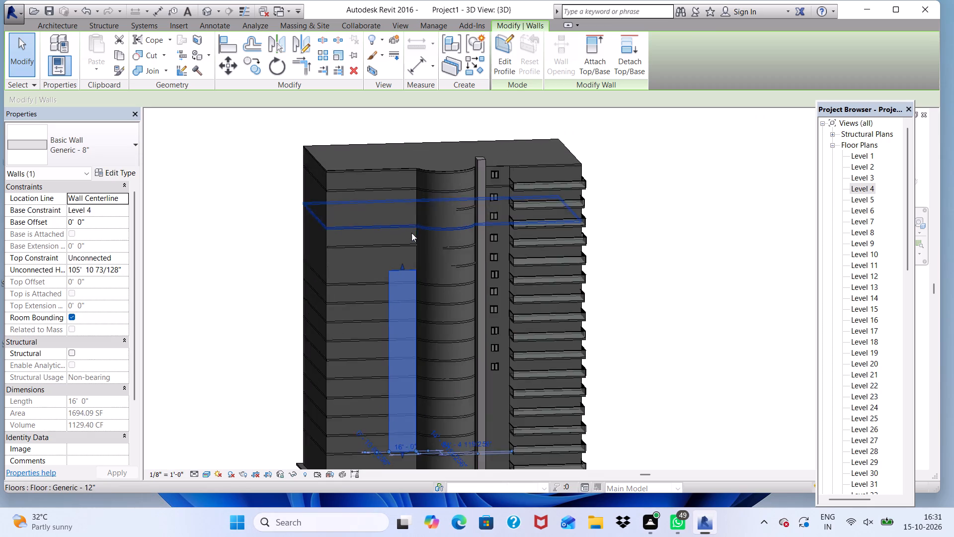
# Stretch the 16' wall's top up to the building's roof edge, about 165' 1" high.
pyautogui.scroll(5, 412, 253)
pyautogui.scroll(-1, 406, 274)
pyautogui.scroll(4, 390, 292)
pyautogui.moveTo(389, 294); pyautogui.dragTo(396, 261)
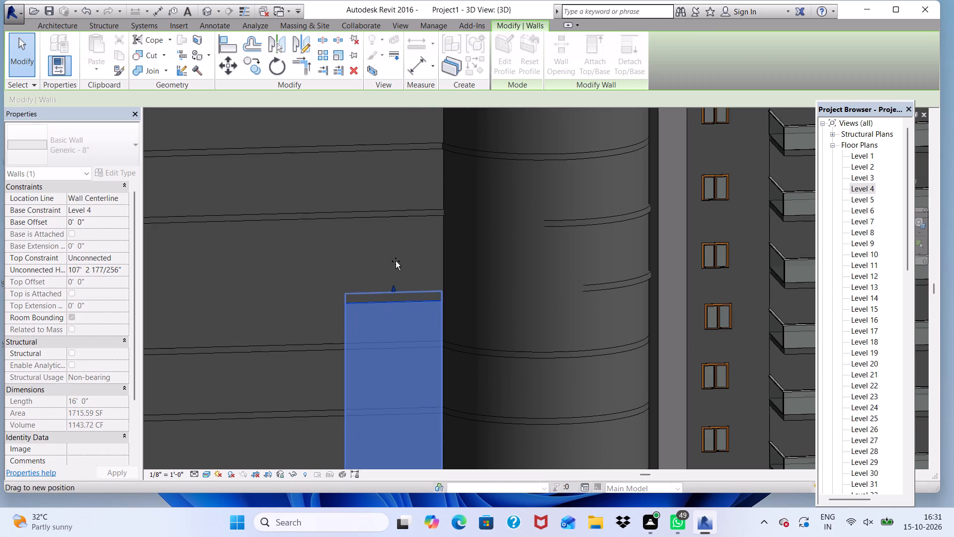
pyautogui.moveTo(396, 261); pyautogui.dragTo(386, 118)
pyautogui.scroll(-12, 389, 193)
pyautogui.scroll(5, 397, 221)
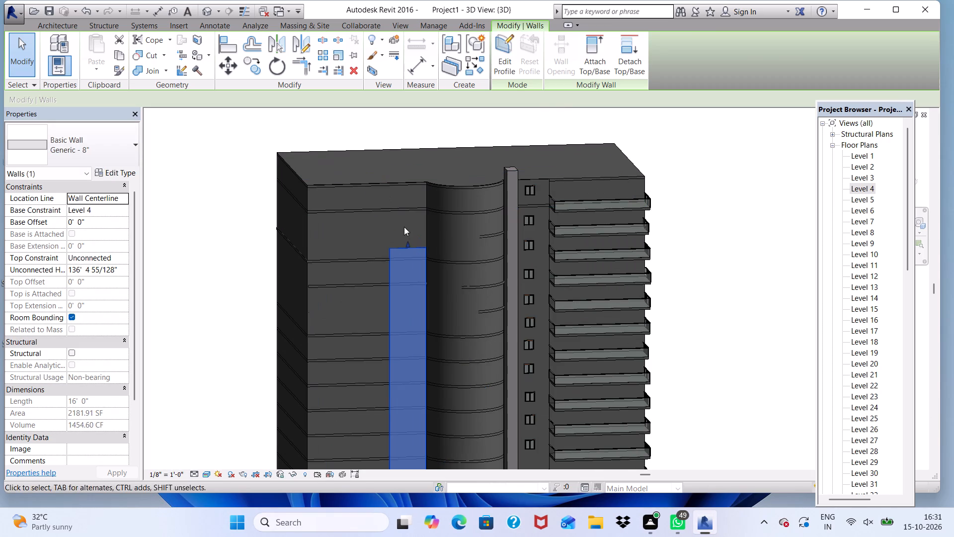
pyautogui.moveTo(408, 243); pyautogui.dragTo(407, 186)
pyautogui.scroll(-5, 405, 174)
pyautogui.scroll(6, 418, 406)
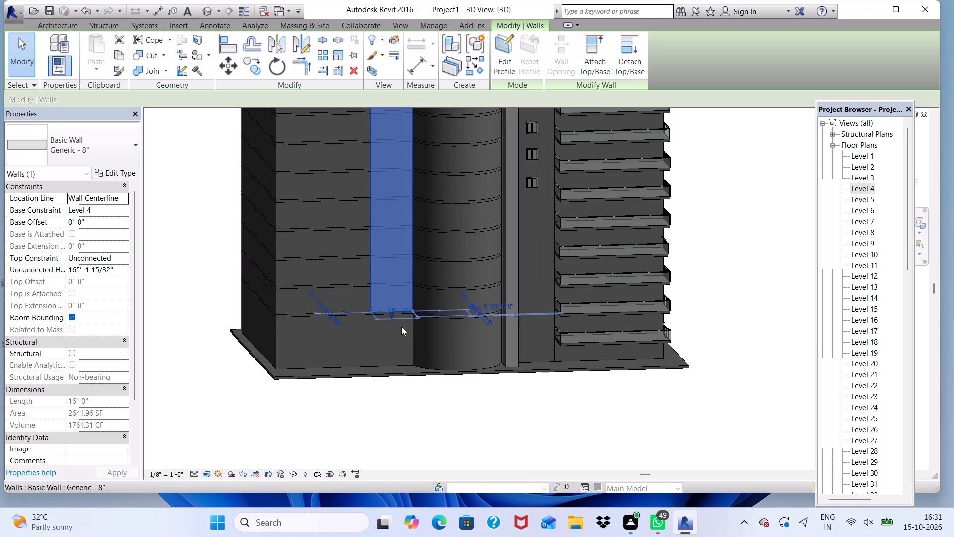
# Stretch the bottom of the 16' wall down to the base slab, giving a base offset of -21' 0", and deselect it.
pyautogui.scroll(5, 396, 318)
pyautogui.moveTo(387, 304); pyautogui.dragTo(396, 326)
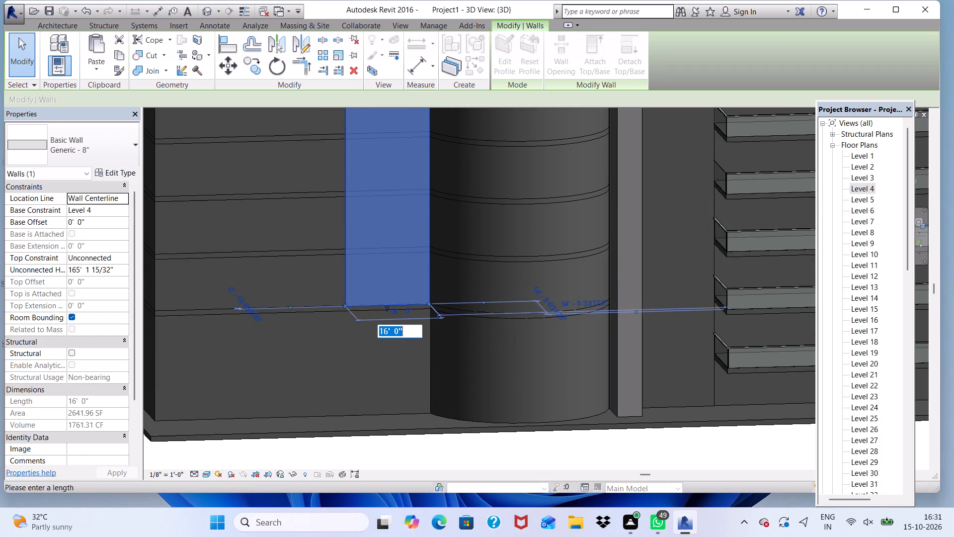
pyautogui.moveTo(396, 326); pyautogui.dragTo(402, 344)
pyautogui.scroll(5, 383, 307)
pyautogui.moveTo(389, 305); pyautogui.dragTo(407, 380)
pyautogui.scroll(4, 389, 303)
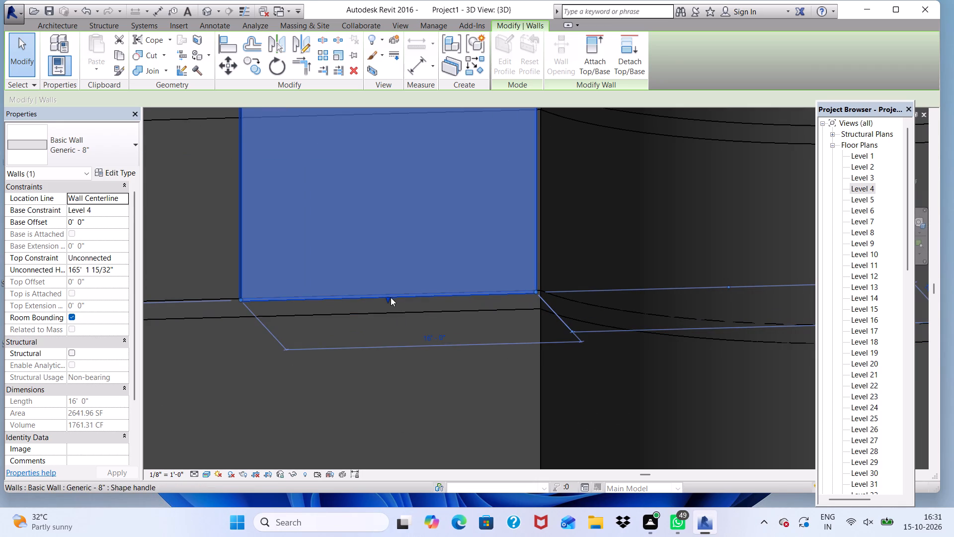
pyautogui.moveTo(387, 298); pyautogui.dragTo(419, 409)
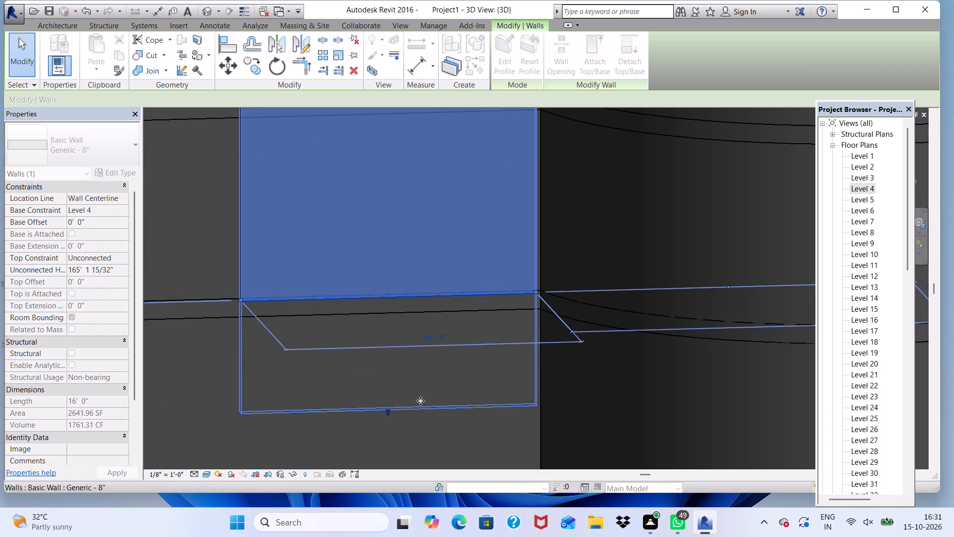
pyautogui.scroll(-6, 389, 253)
pyautogui.scroll(5, 401, 343)
pyautogui.moveTo(381, 315); pyautogui.dragTo(386, 341)
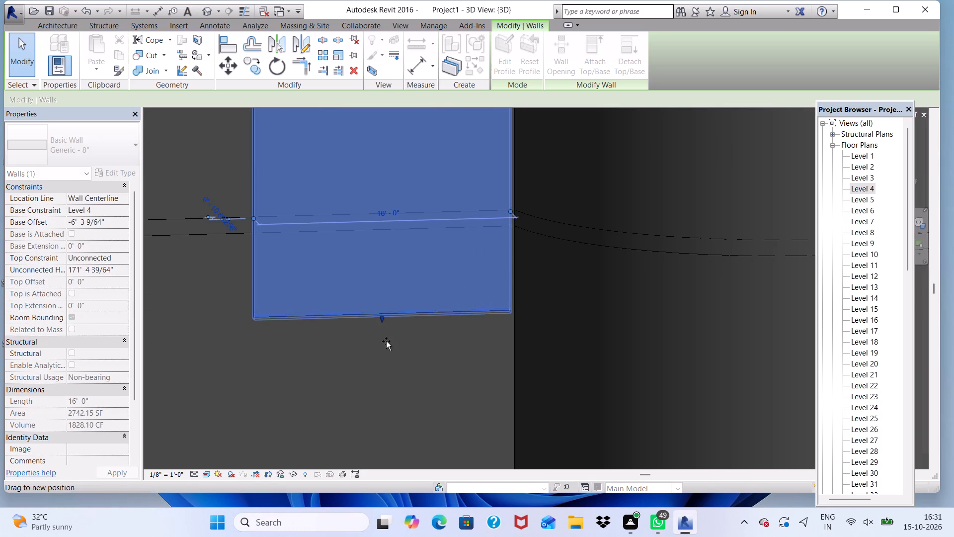
pyautogui.moveTo(386, 341); pyautogui.dragTo(422, 442)
pyautogui.scroll(-7, 389, 267)
pyautogui.scroll(1, 383, 354)
pyautogui.moveTo(387, 329); pyautogui.dragTo(390, 341)
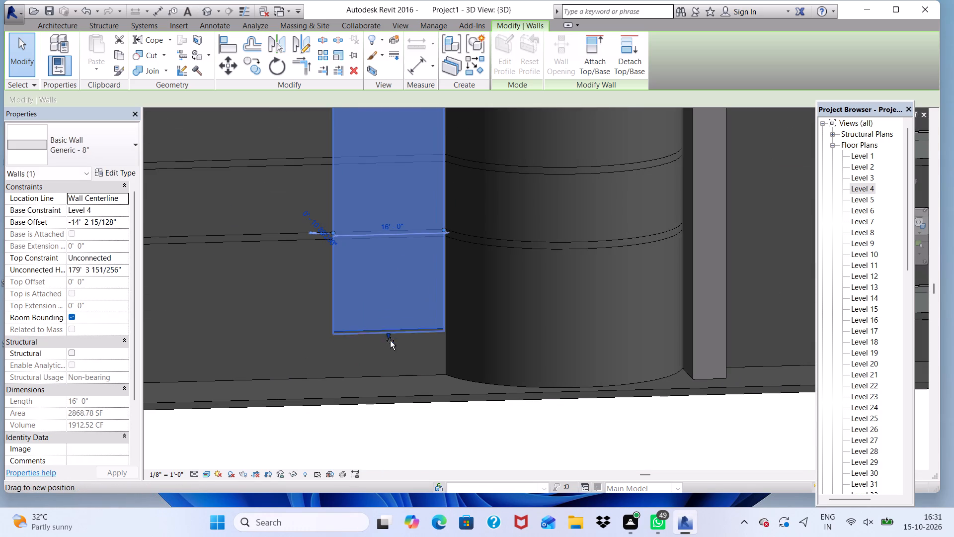
pyautogui.moveTo(390, 341); pyautogui.dragTo(400, 372)
pyautogui.scroll(-10, 277, 306)
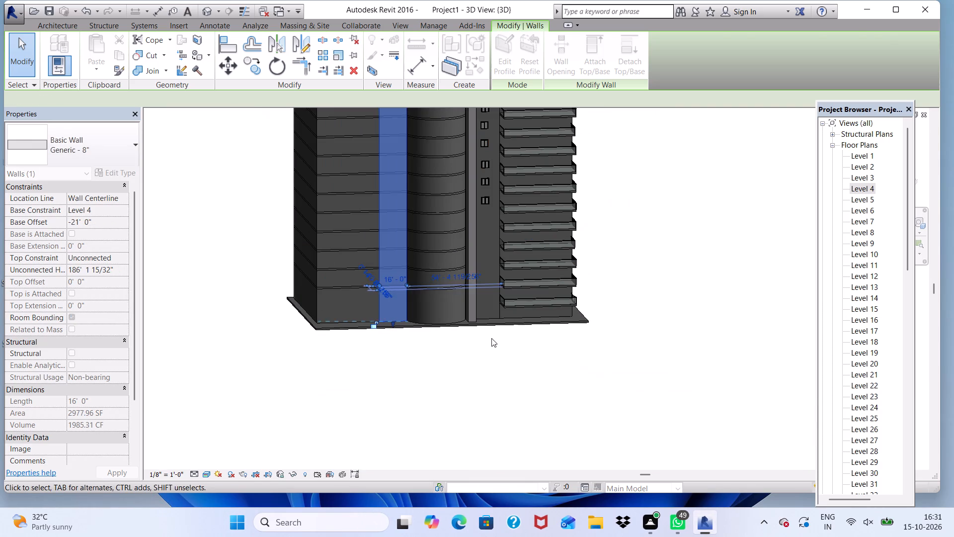
pyautogui.click(490, 341)
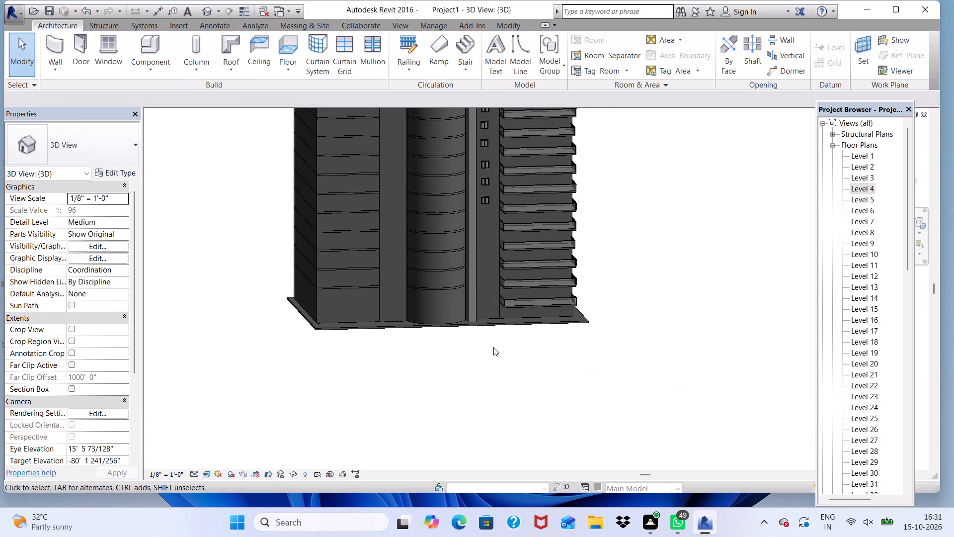
pyautogui.click(493, 347)
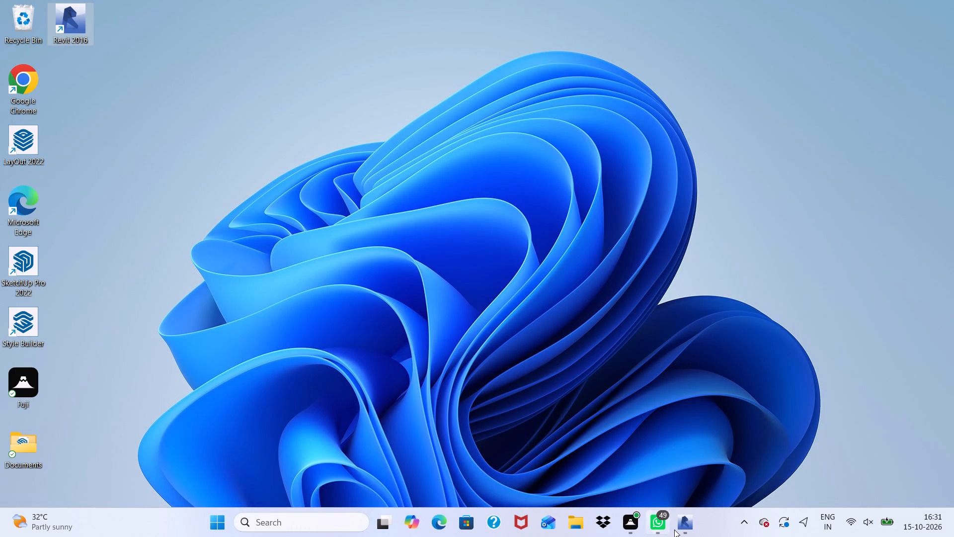
# Switch back to Revit and examine the full-height wall beside the curved wall from the building's front and side.
pyautogui.click(693, 524)
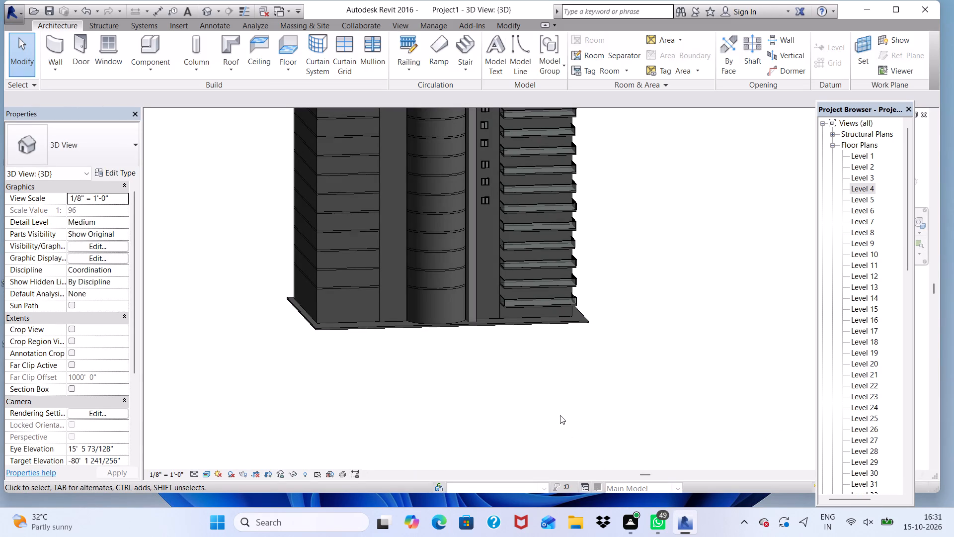
pyautogui.scroll(-5, 284, 321)
pyautogui.scroll(-3, 294, 276)
pyautogui.scroll(4, 367, 267)
pyautogui.scroll(5, 268, 229)
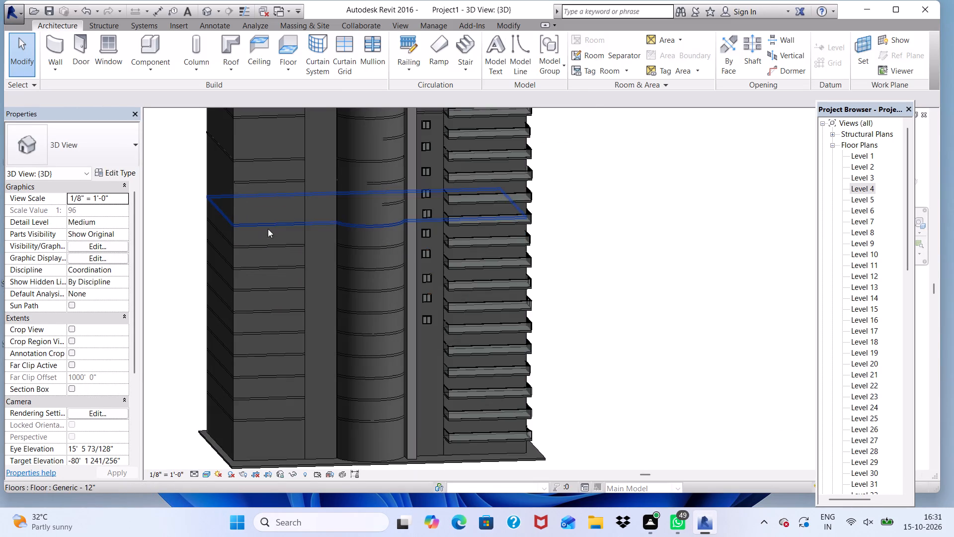
pyautogui.scroll(3, 320, 209)
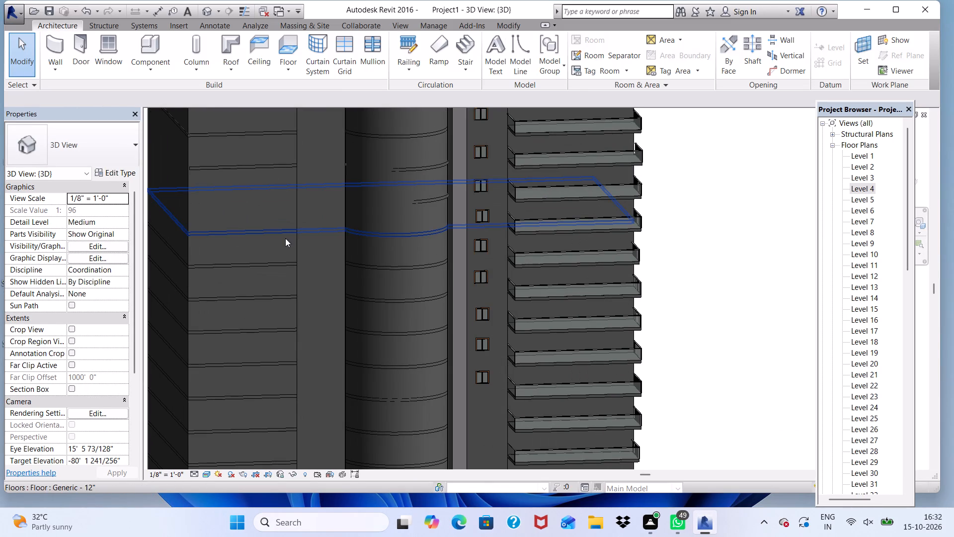
pyautogui.keyDown('shift'); pyautogui.moveTo(287, 240); pyautogui.dragTo(404, 218, button='middle'); pyautogui.keyUp('shift')
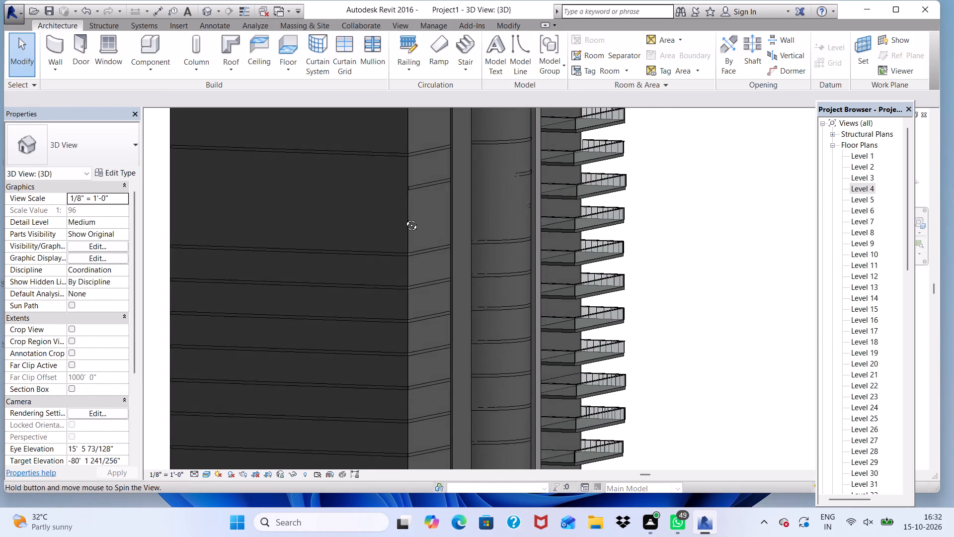
pyautogui.keyDown('shift'); pyautogui.moveTo(404, 218); pyautogui.dragTo(352, 232, button='middle'); pyautogui.keyUp('shift')
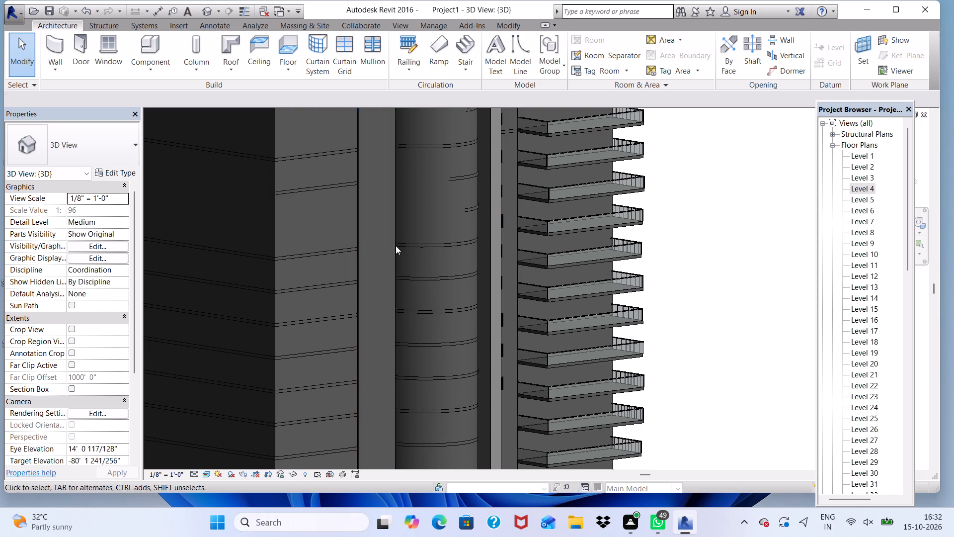
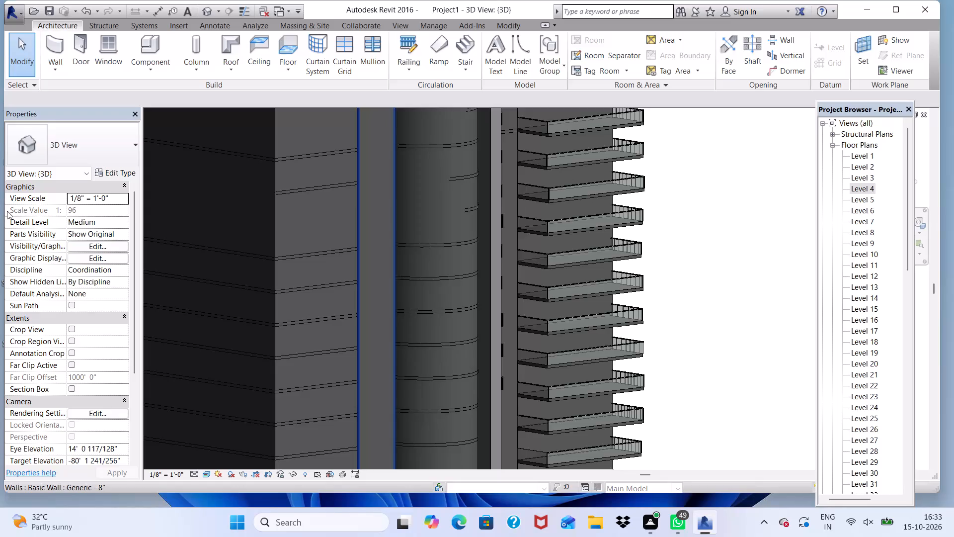
# Examine the building's front facade, including the full-height wall, curved wall and window column beside the balconies.
pyautogui.scroll(-2, 366, 280)
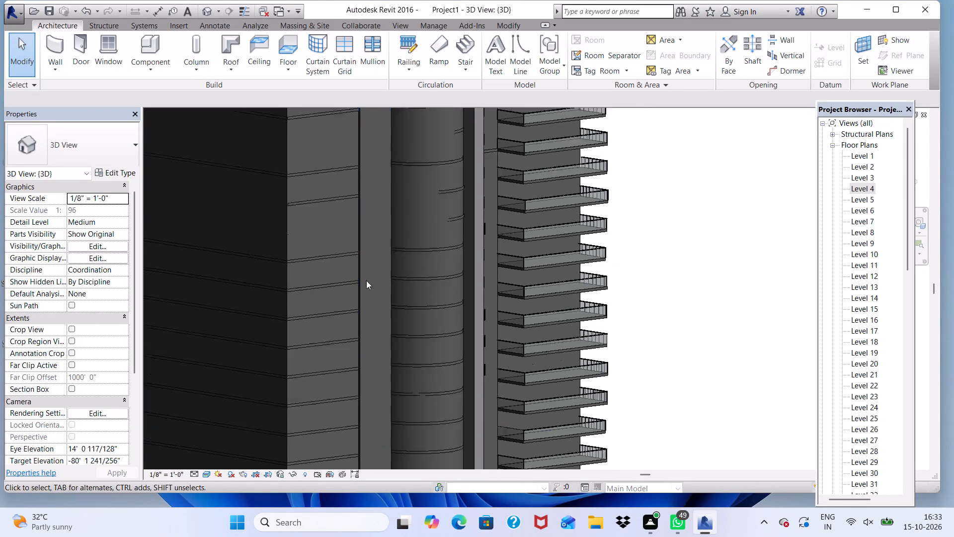
pyautogui.scroll(-1, 366, 280)
pyautogui.moveTo(366, 280); pyautogui.dragTo(286, 258, button='middle')
pyautogui.scroll(1, 270, 184)
pyautogui.scroll(-4, 281, 203)
pyautogui.keyDown('shift'); pyautogui.moveTo(332, 228); pyautogui.dragTo(335, 229, button='middle'); pyautogui.keyUp('shift')
pyautogui.keyDown('shift'); pyautogui.scroll(-1, 332, 228); pyautogui.keyUp('shift')
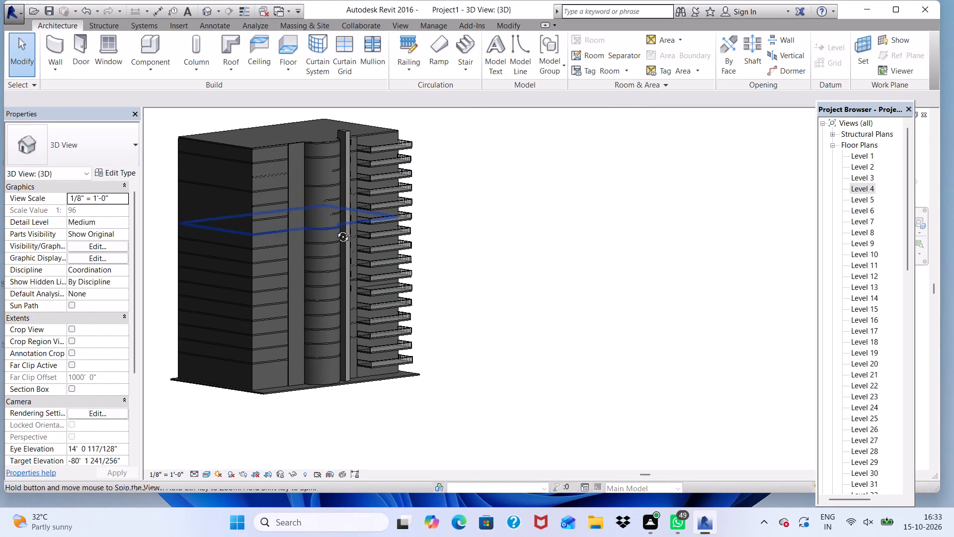
pyautogui.keyDown('shift'); pyautogui.moveTo(335, 229); pyautogui.dragTo(256, 192, button='middle'); pyautogui.keyUp('shift')
pyautogui.scroll(2, 265, 191)
pyautogui.scroll(-2, 312, 218)
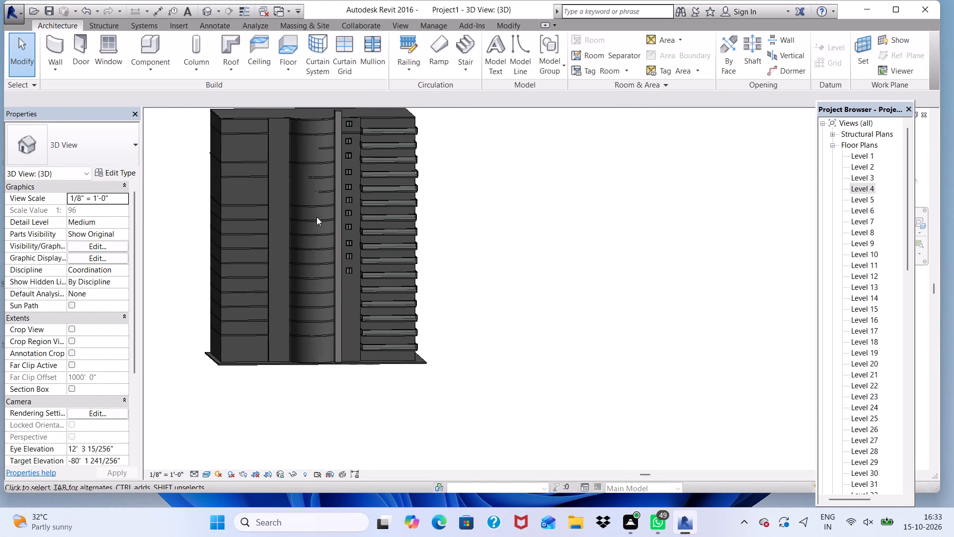
pyautogui.scroll(-4, 318, 217)
pyautogui.scroll(6, 323, 226)
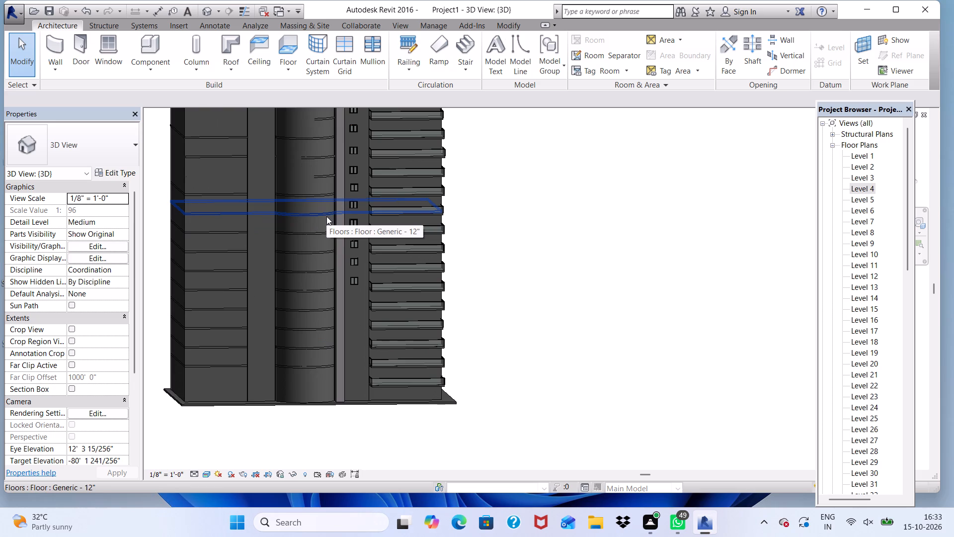
# Place three Casement Dbl with Trim 48" x 48" windows on the wall strip beside the balconies, continuing the existing window column downwards floor by floor.
pyautogui.click(107, 36)
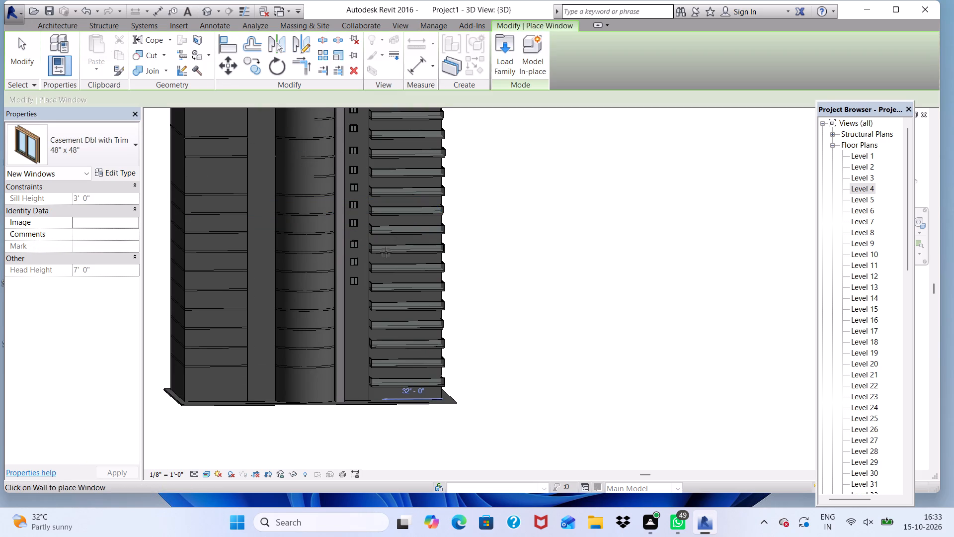
pyautogui.scroll(1, 386, 252)
pyautogui.scroll(-7, 383, 252)
pyautogui.scroll(12, 367, 332)
pyautogui.scroll(2, 406, 154)
pyautogui.scroll(-5, 406, 162)
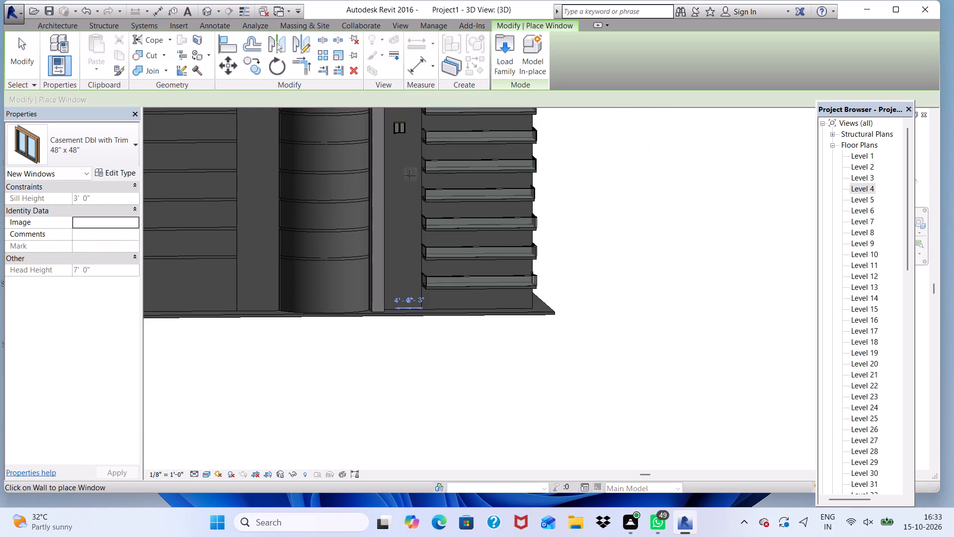
pyautogui.scroll(4, 402, 154)
pyautogui.click(400, 153)
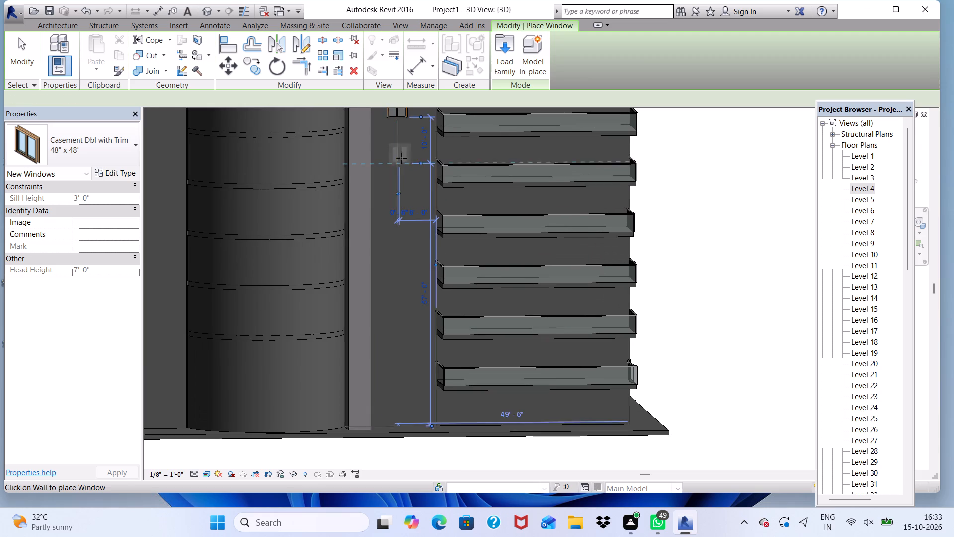
pyautogui.scroll(-3, 404, 233)
pyautogui.scroll(3, 404, 215)
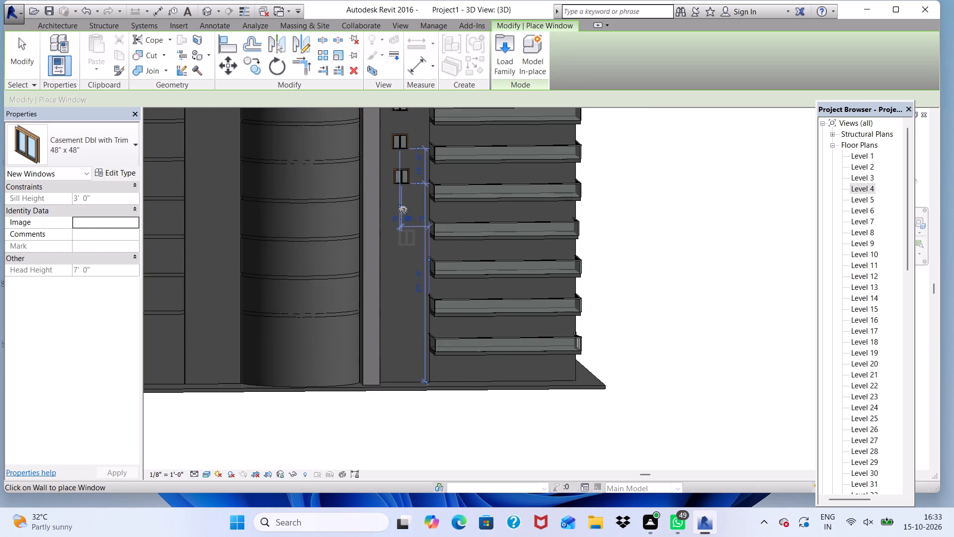
pyautogui.scroll(3, 396, 181)
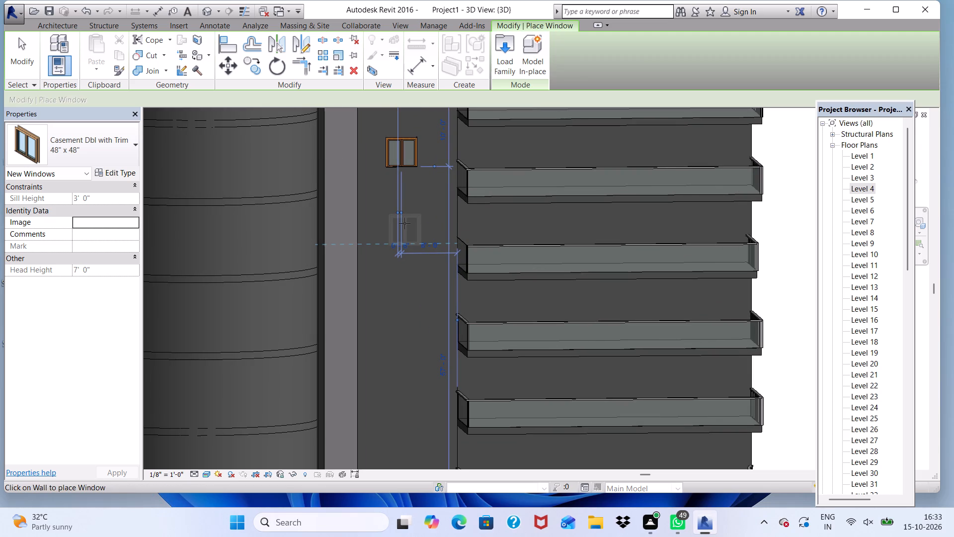
pyautogui.click(404, 223)
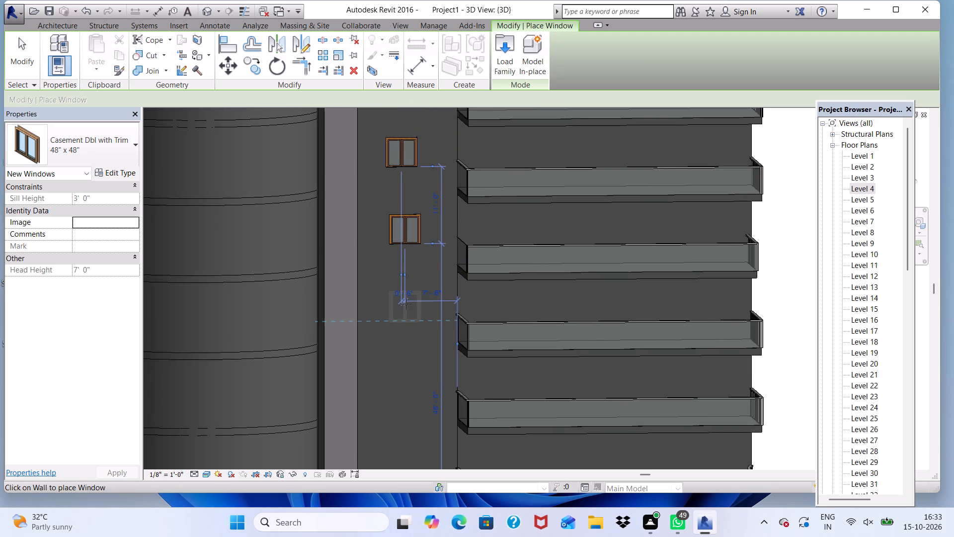
pyautogui.click(406, 304)
# Place three more 48" x 48" Casement Dbl with Trim windows down the same wall strip to the lowest storey, and end window placement.
pyautogui.scroll(-5, 408, 188)
pyautogui.scroll(6, 403, 366)
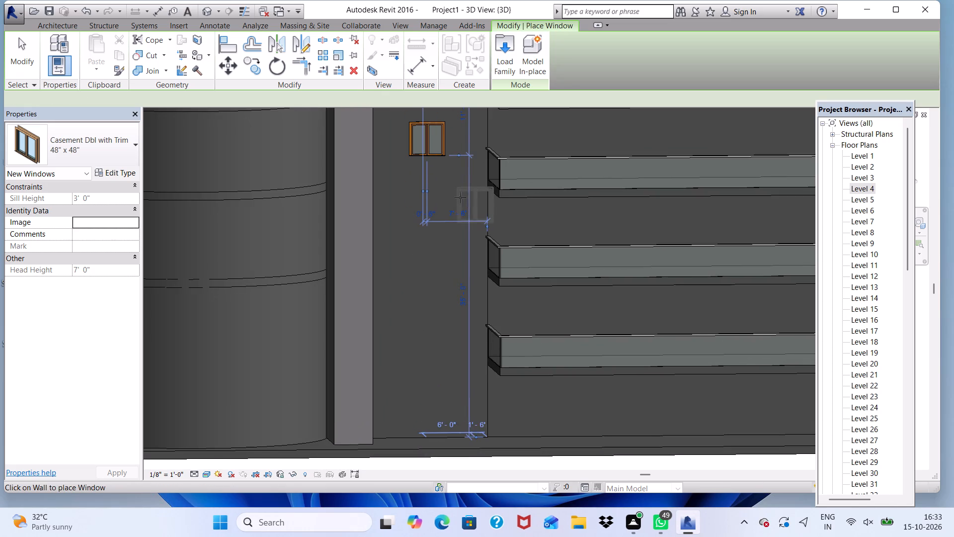
pyautogui.click(427, 231)
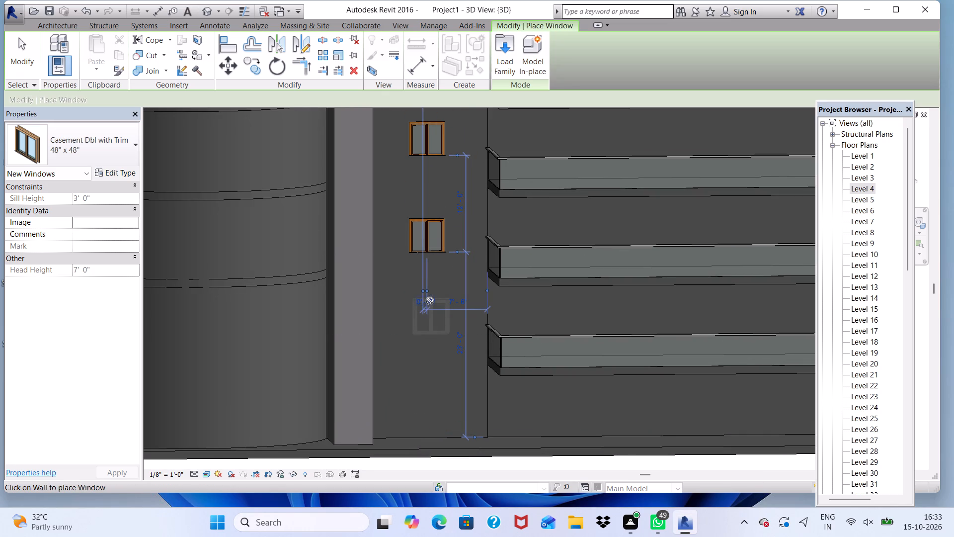
pyautogui.click(430, 301)
pyautogui.scroll(2, 430, 322)
pyautogui.click(430, 322)
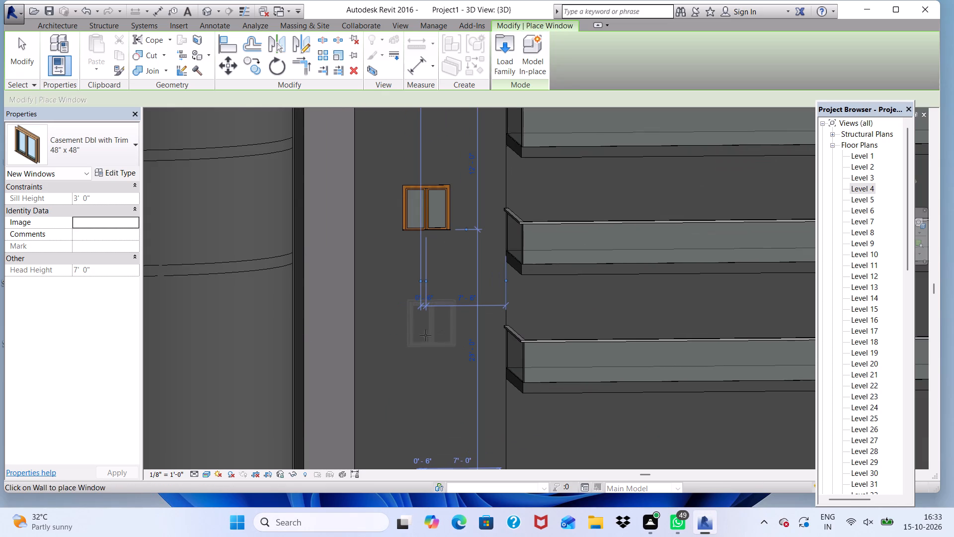
pyautogui.click(422, 313)
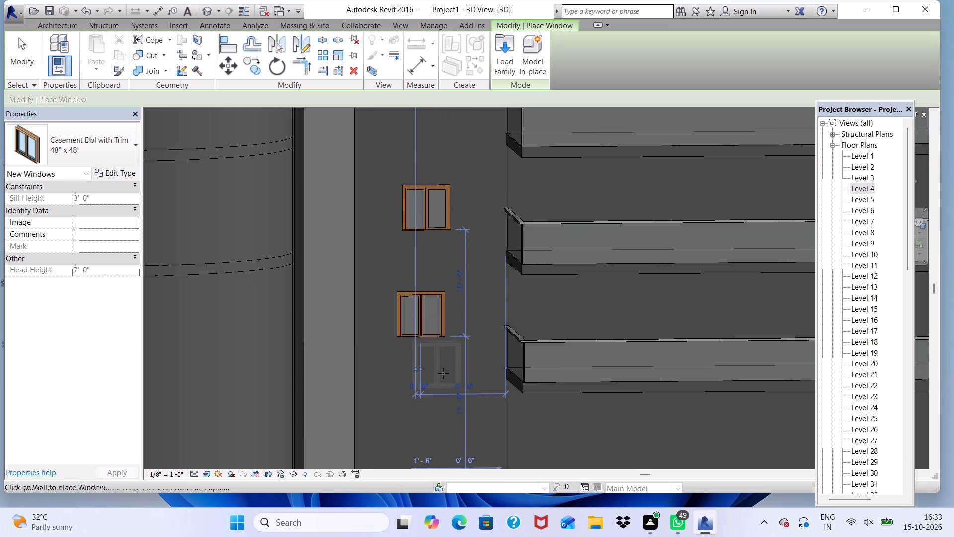
pyautogui.scroll(-6, 444, 374)
pyautogui.scroll(5, 460, 387)
pyautogui.click(435, 353)
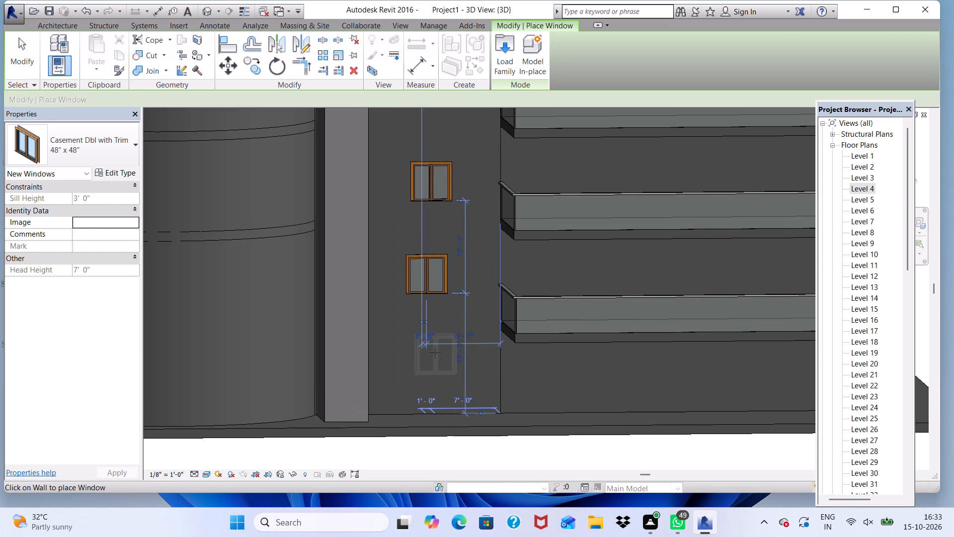
pyautogui.scroll(-6, 379, 304)
pyautogui.press('Escape')
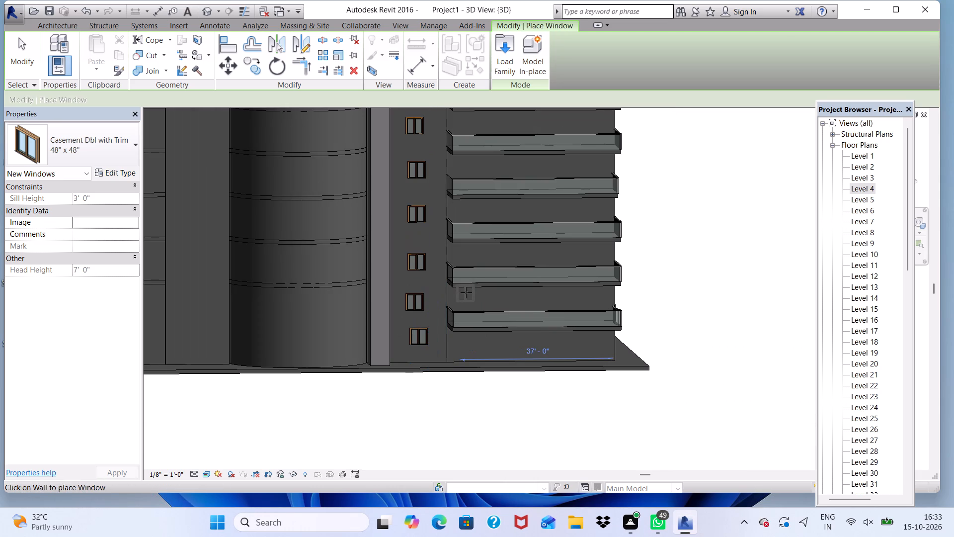
pyautogui.press('Escape')
# Examine the completed window column and the top of the full-height wall at the roof edge.
pyautogui.scroll(-5, 533, 223)
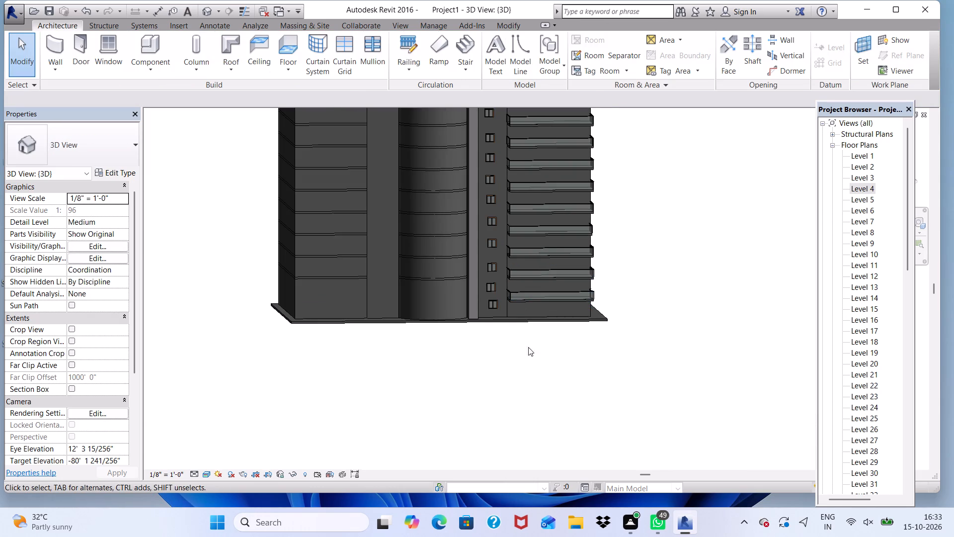
pyautogui.scroll(-5, 526, 354)
pyautogui.scroll(4, 530, 338)
pyautogui.scroll(-4, 448, 308)
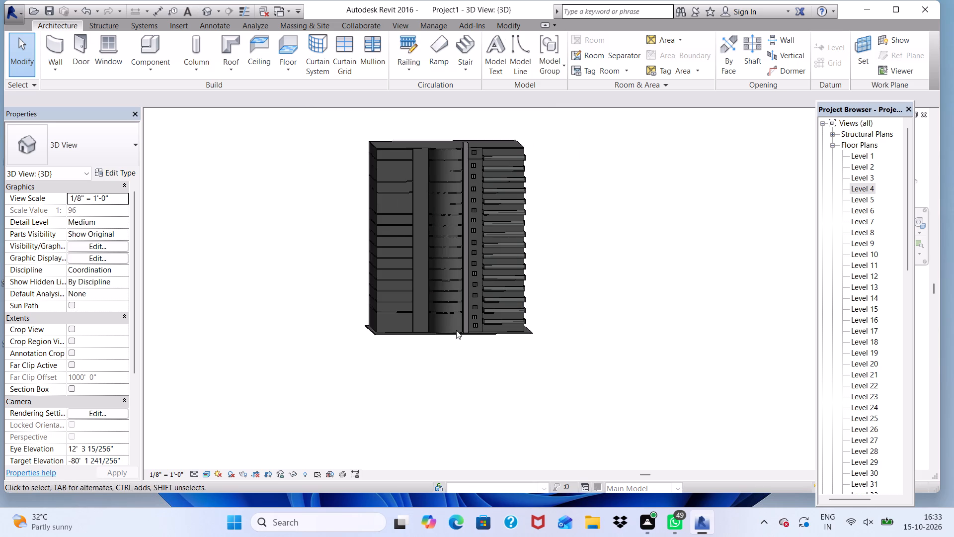
pyautogui.scroll(12, 413, 148)
pyautogui.scroll(-1, 438, 145)
pyautogui.scroll(4, 440, 146)
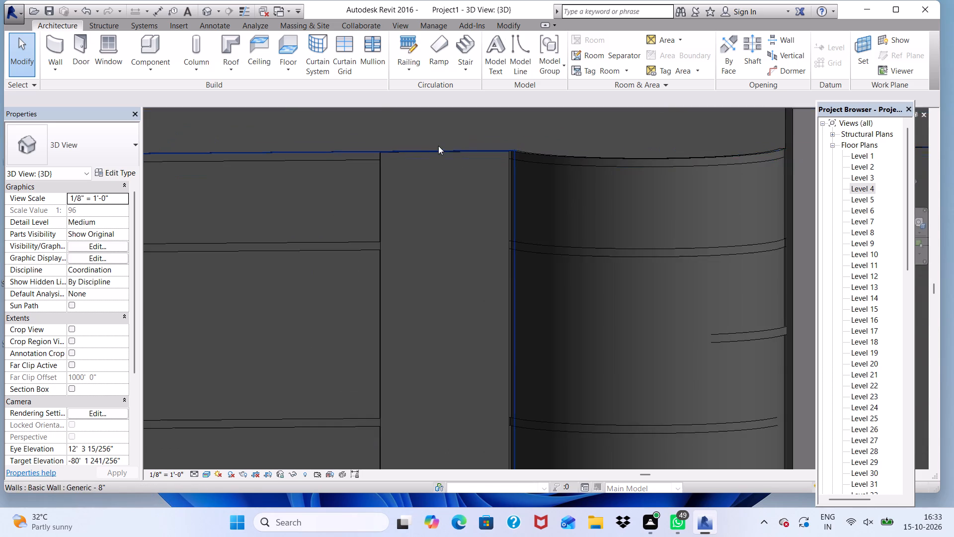
pyautogui.moveTo(435, 146); pyautogui.dragTo(451, 195, button='middle')
pyautogui.scroll(-9, 485, 158)
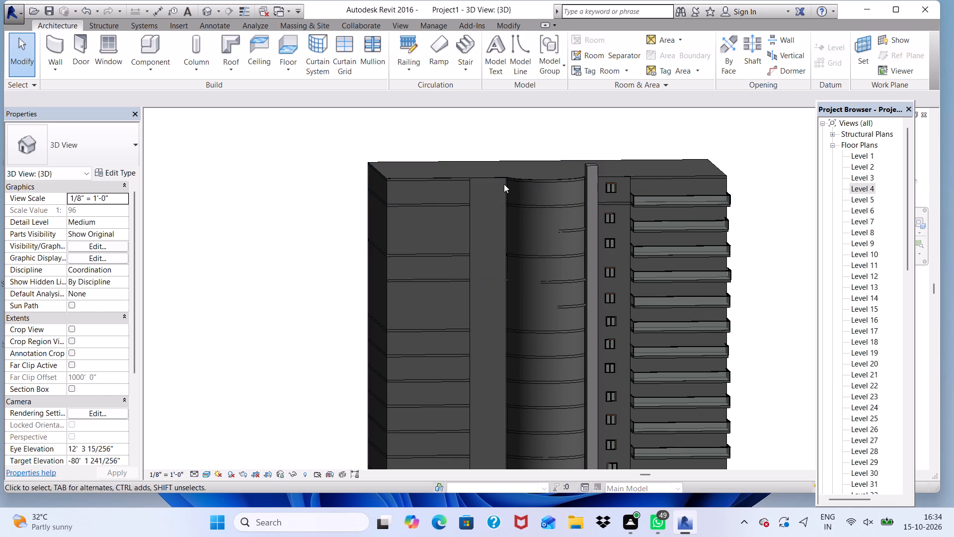
pyautogui.scroll(4, 504, 184)
# Start an in-place component in the Generic Models category, accepting the name Generic Models 2.
pyautogui.click(55, 52)
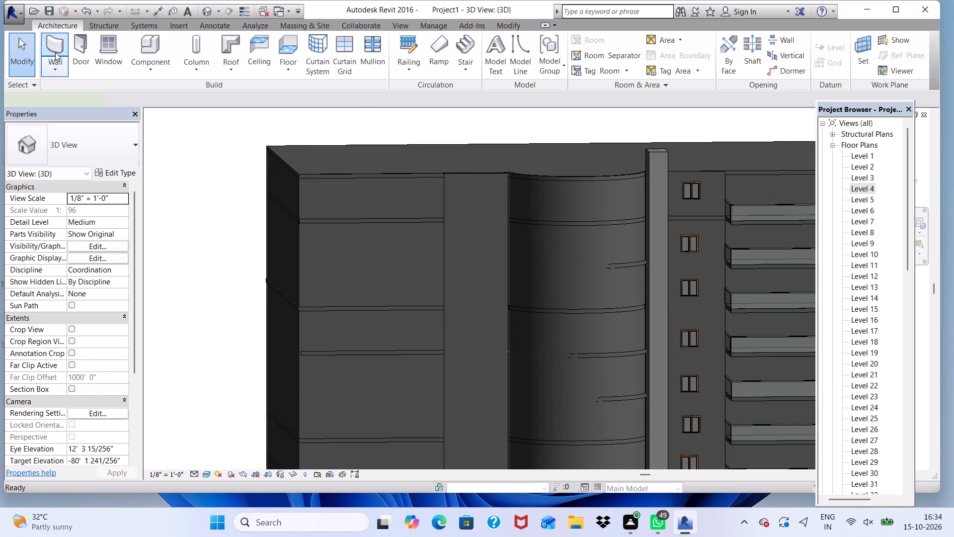
pyautogui.click(51, 22)
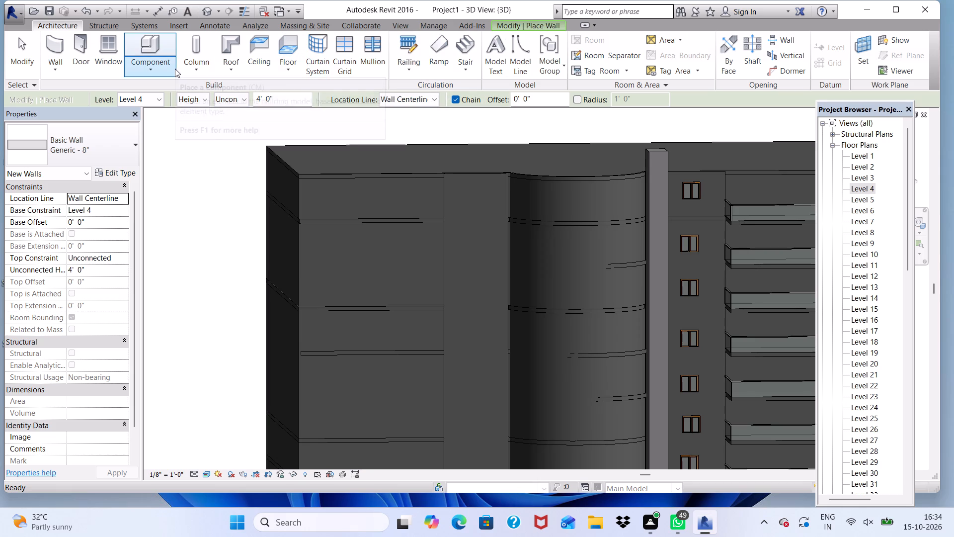
pyautogui.click(150, 67)
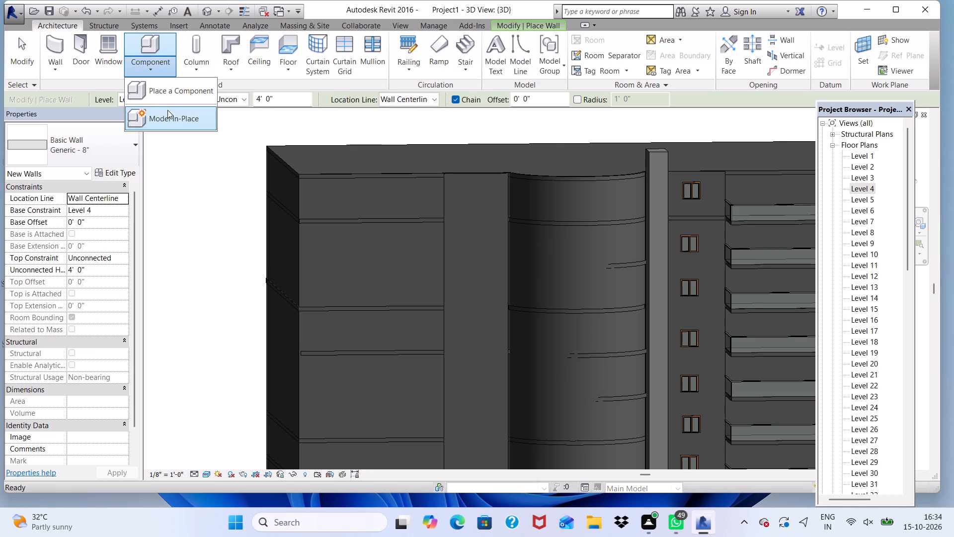
pyautogui.click(170, 114)
pyautogui.scroll(-4, 412, 149)
pyautogui.scroll(1, 429, 199)
pyautogui.scroll(-2, 429, 199)
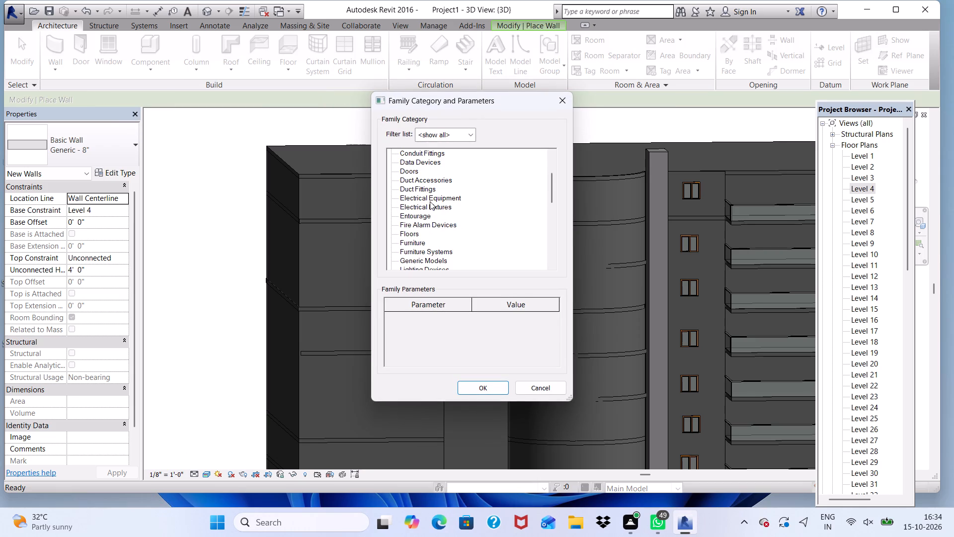
pyautogui.scroll(-5, 430, 201)
pyautogui.click(420, 227)
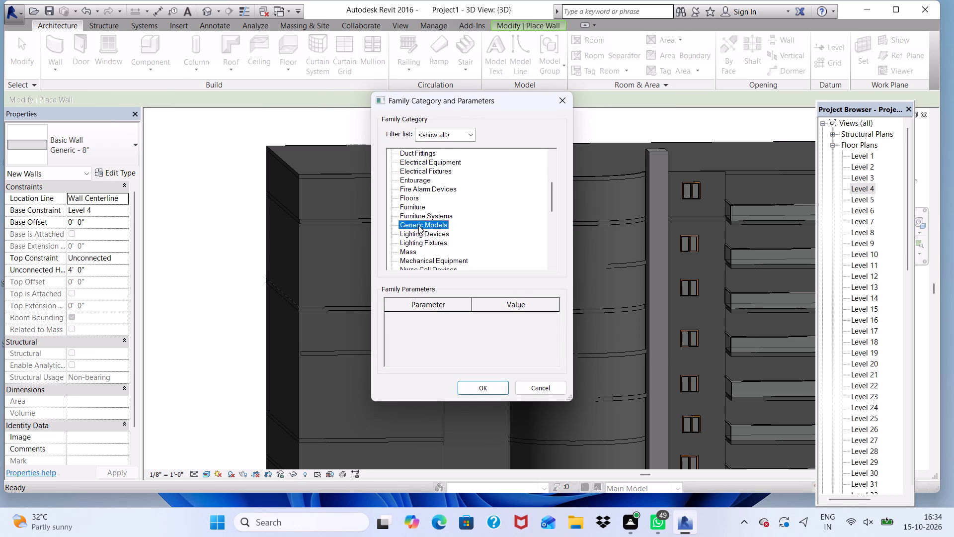
pyautogui.click(483, 384)
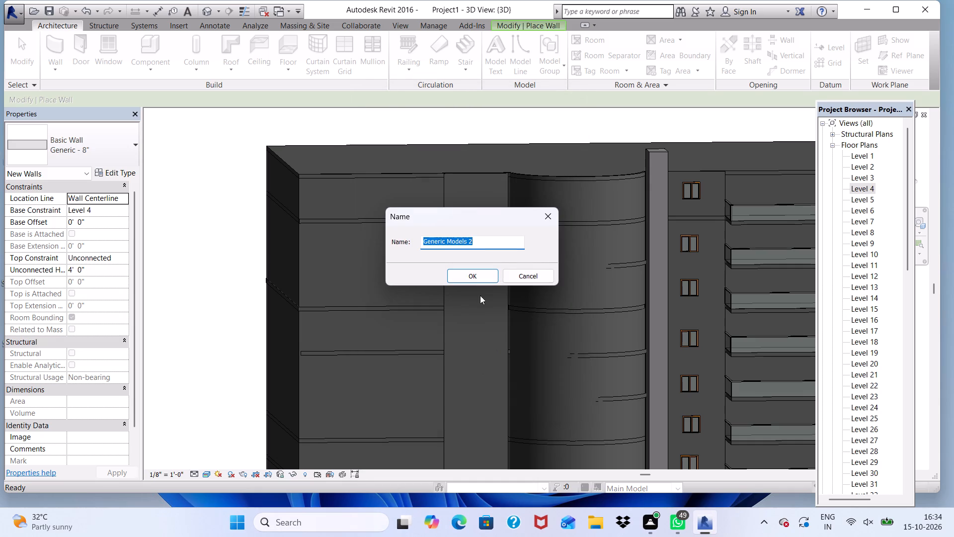
pyautogui.click(476, 278)
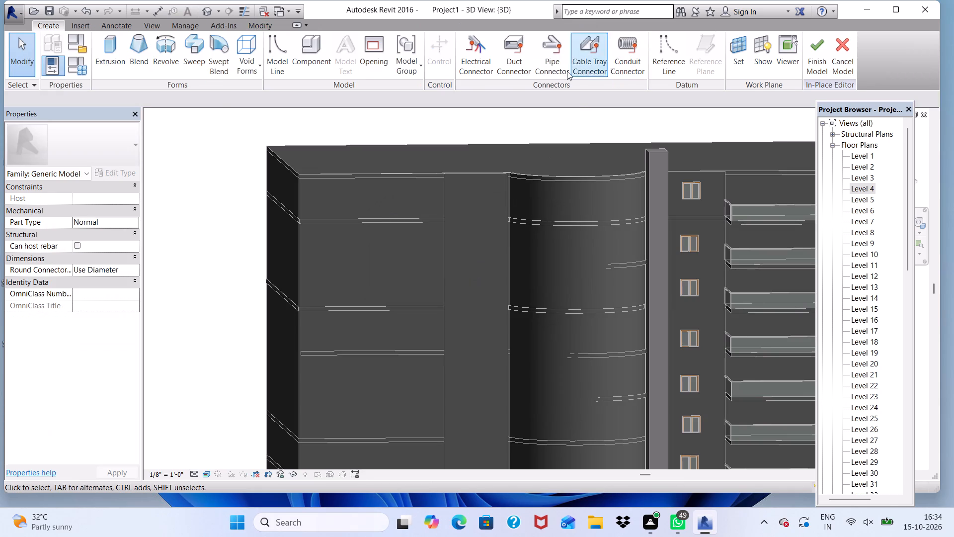
# Set the work plane by picking the front face of the full-height wall beside the curved wall.
pyautogui.click(745, 43)
pyautogui.click(387, 269)
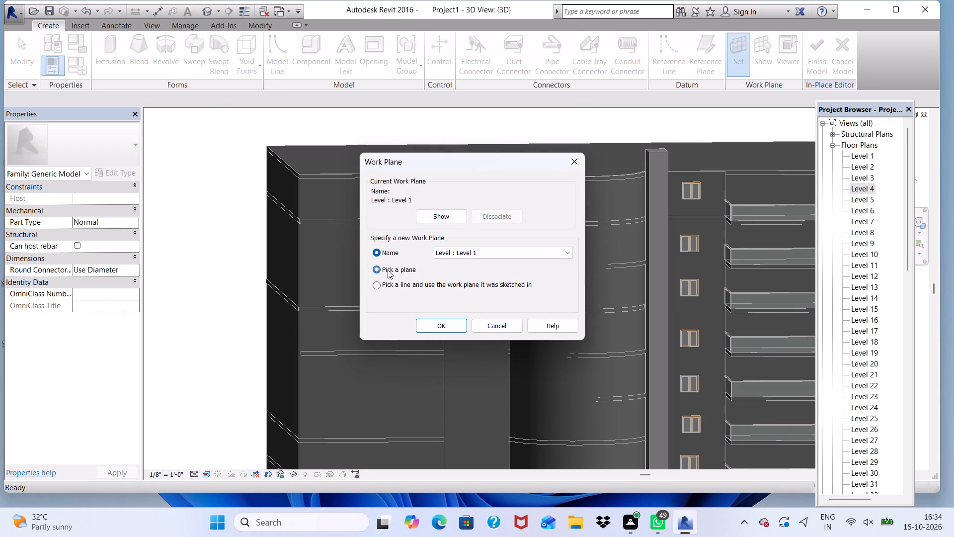
pyautogui.click(447, 324)
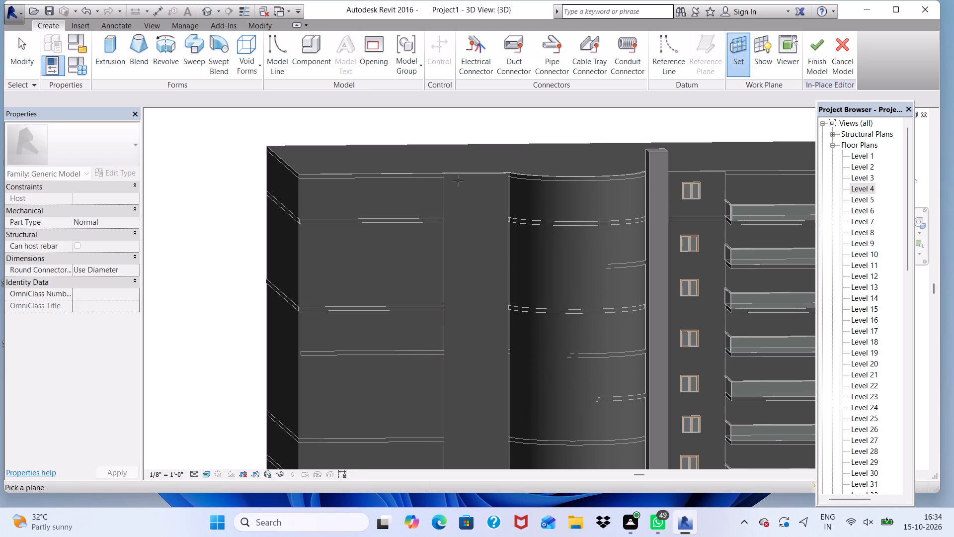
pyautogui.click(459, 177)
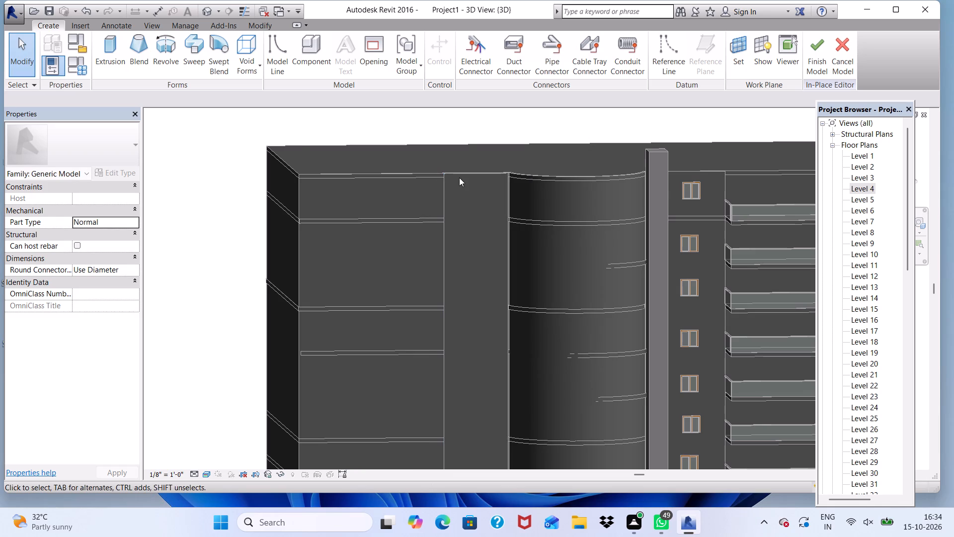
# Extrude a narrow full-height rectangle 1' 0" deep along the wall's edge beside the curved wall, from the roofline to the base.
pyautogui.click(116, 39)
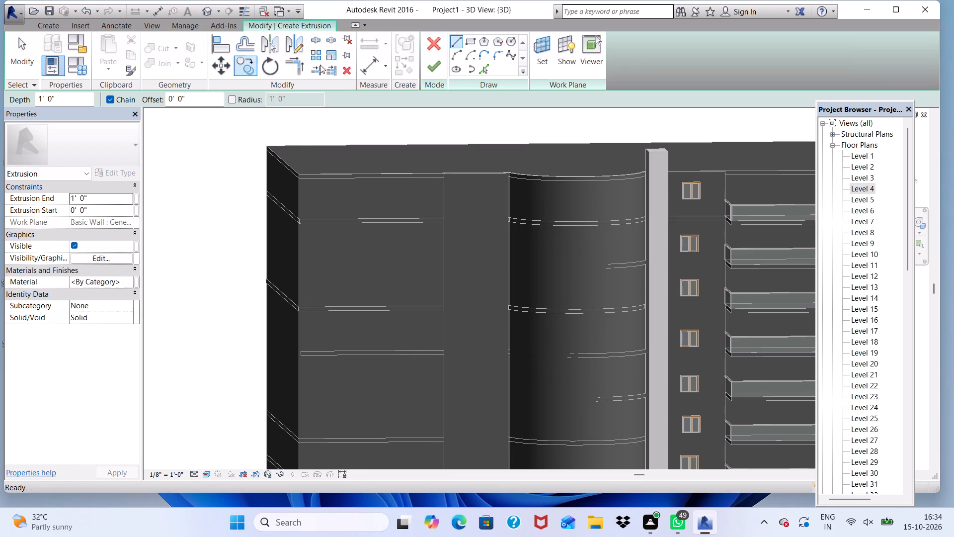
pyautogui.click(468, 38)
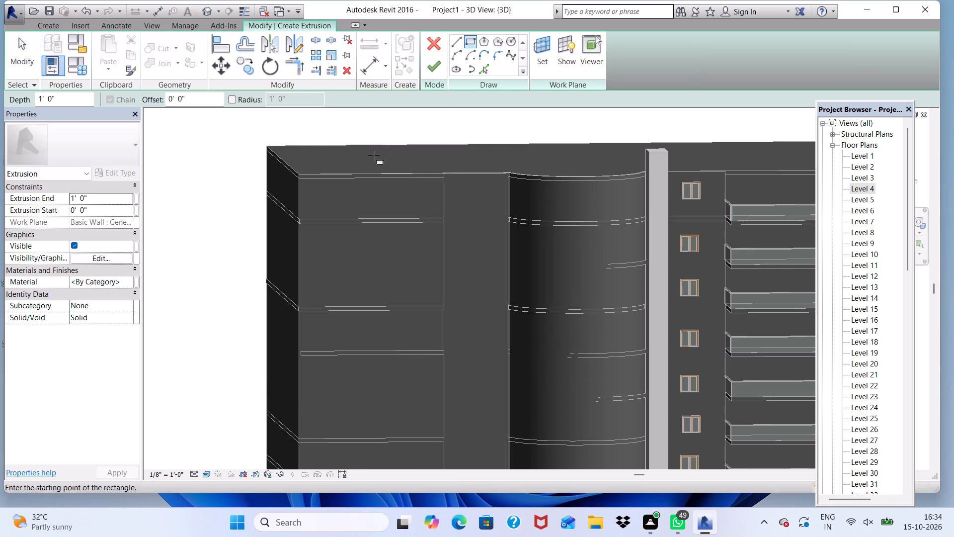
pyautogui.scroll(-3, 373, 155)
pyautogui.scroll(13, 505, 176)
pyautogui.scroll(5, 456, 149)
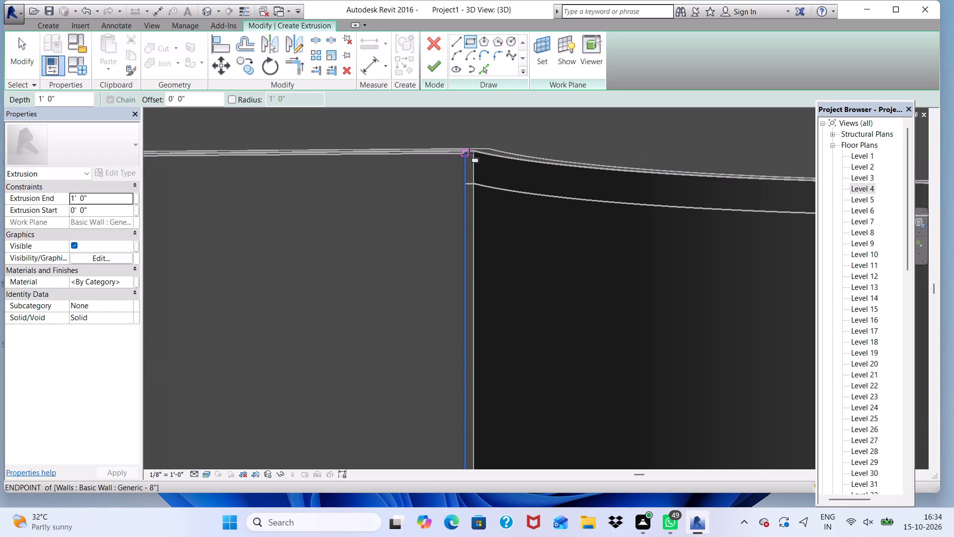
pyautogui.click(472, 153)
pyautogui.scroll(-13, 456, 189)
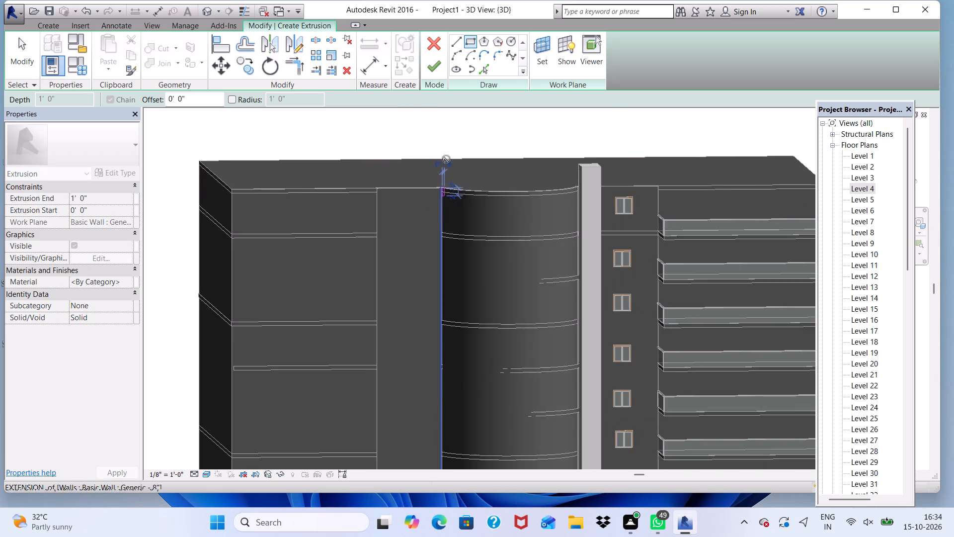
pyautogui.scroll(-12, 446, 159)
pyautogui.scroll(7, 419, 350)
pyautogui.scroll(7, 426, 398)
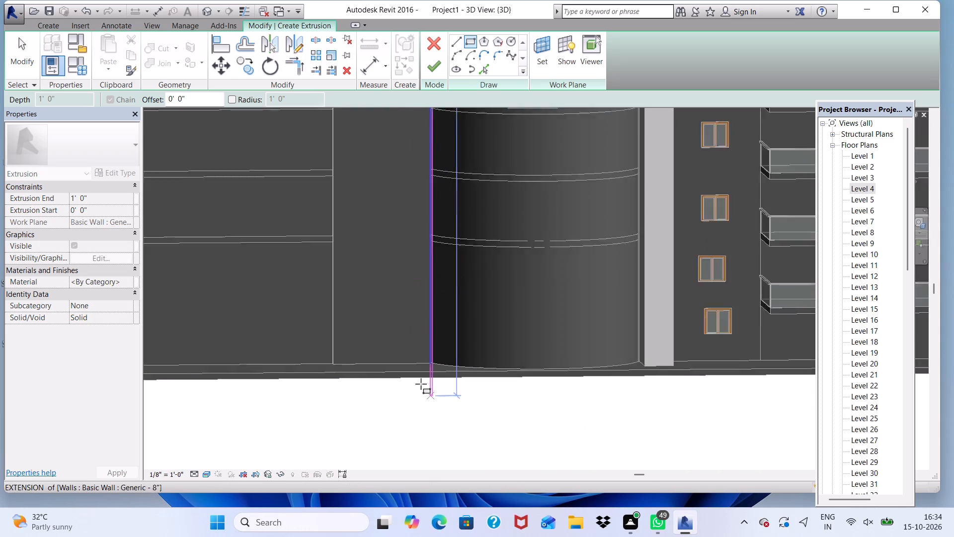
pyautogui.scroll(6, 415, 354)
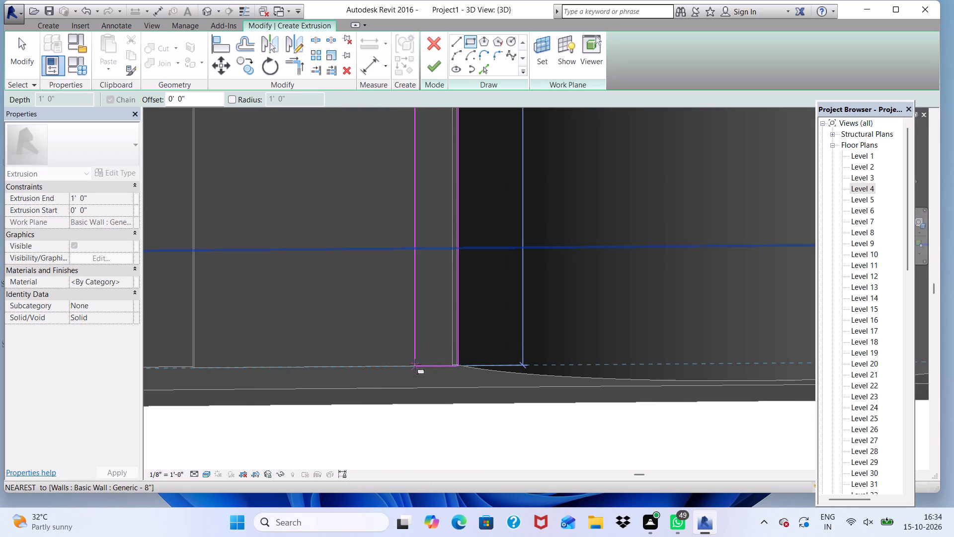
pyautogui.click(416, 362)
pyautogui.scroll(-5, 416, 361)
pyautogui.scroll(-1, 406, 256)
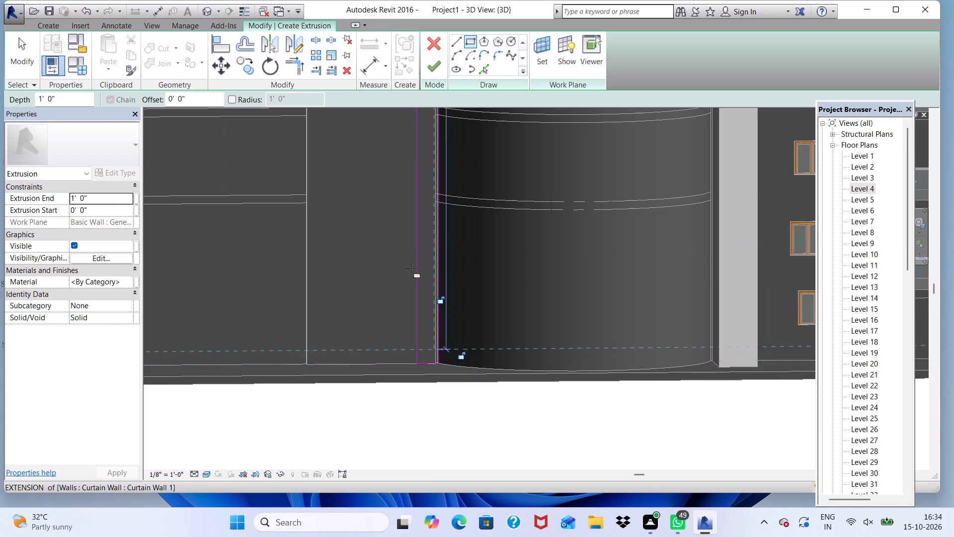
pyautogui.scroll(-1, 411, 268)
pyautogui.click(434, 67)
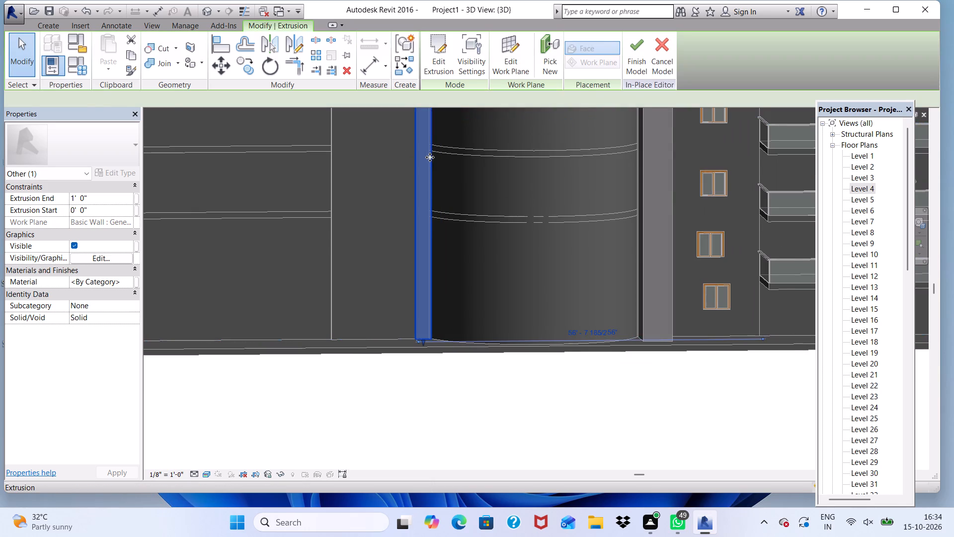
# Stretch the new extrusion outward from the wall to a depth of about 11' 10 1/16".
pyautogui.scroll(-11, 436, 196)
pyautogui.scroll(6, 415, 115)
pyautogui.scroll(-3, 415, 115)
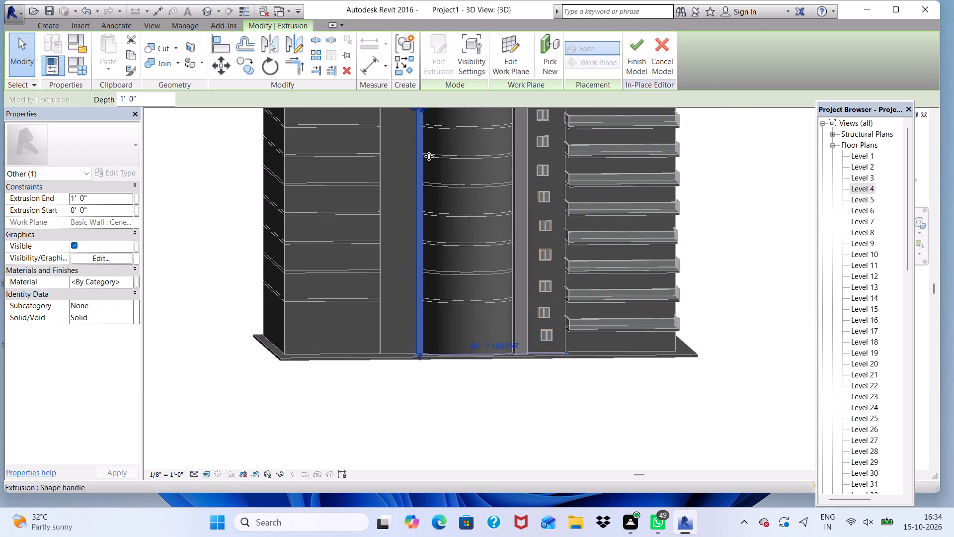
pyautogui.scroll(-3, 429, 156)
pyautogui.scroll(10, 433, 120)
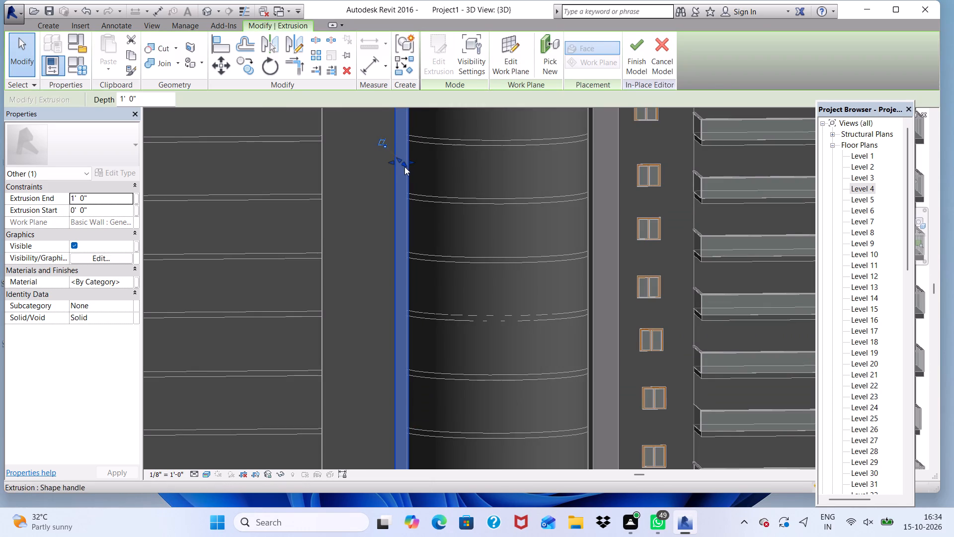
pyautogui.doubleClick(404, 164)
pyautogui.scroll(2, 391, 161)
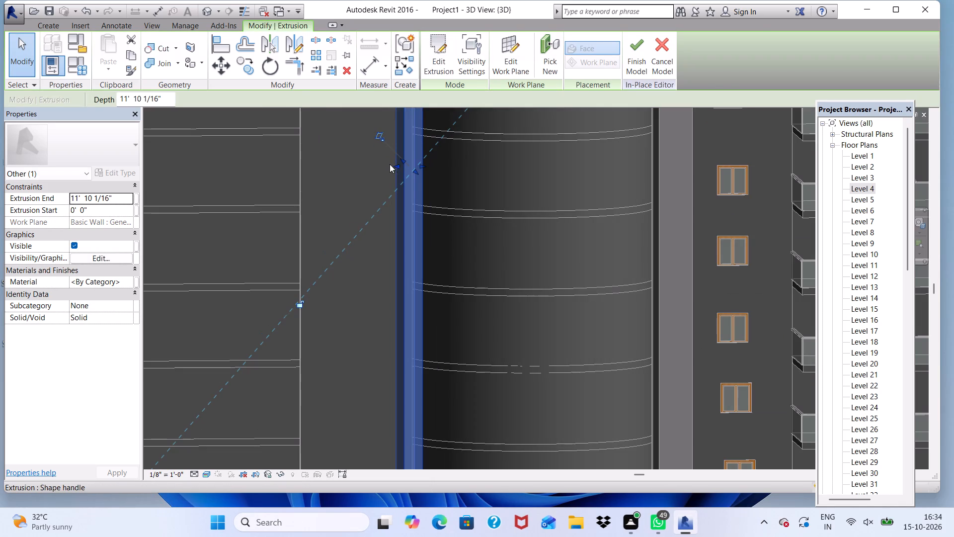
# Widen the extrusion slightly on the side away from the curved wall and finish the in-place model.
pyautogui.click(399, 165)
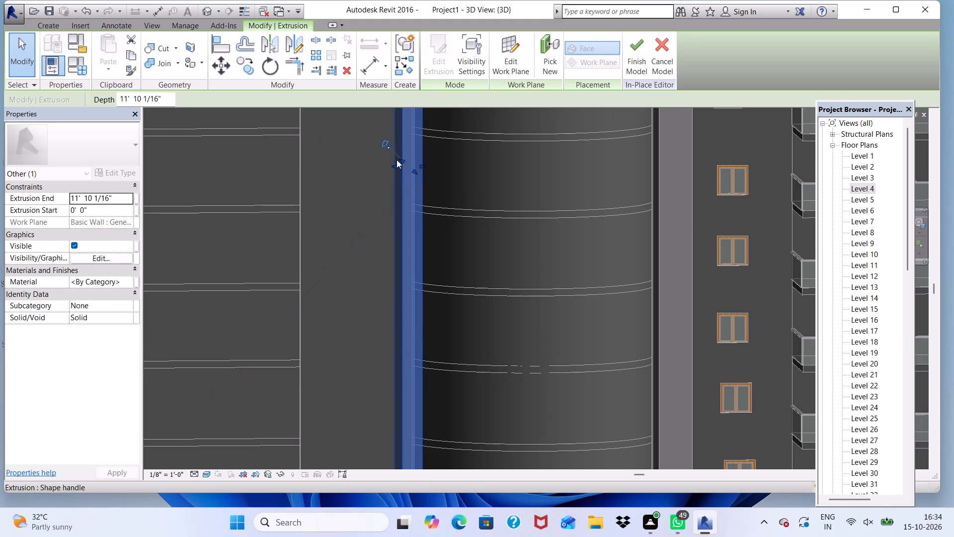
pyautogui.scroll(-1, 395, 159)
pyautogui.click(637, 48)
# Raise the top of the new in-place fin slightly above the roof edge.
pyautogui.scroll(-5, 528, 126)
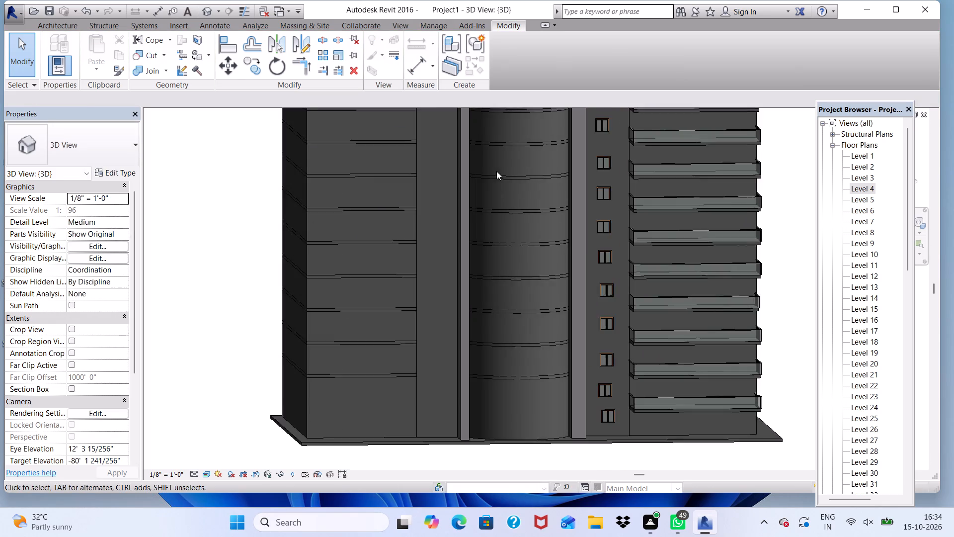
pyautogui.scroll(-14, 496, 171)
pyautogui.scroll(6, 504, 134)
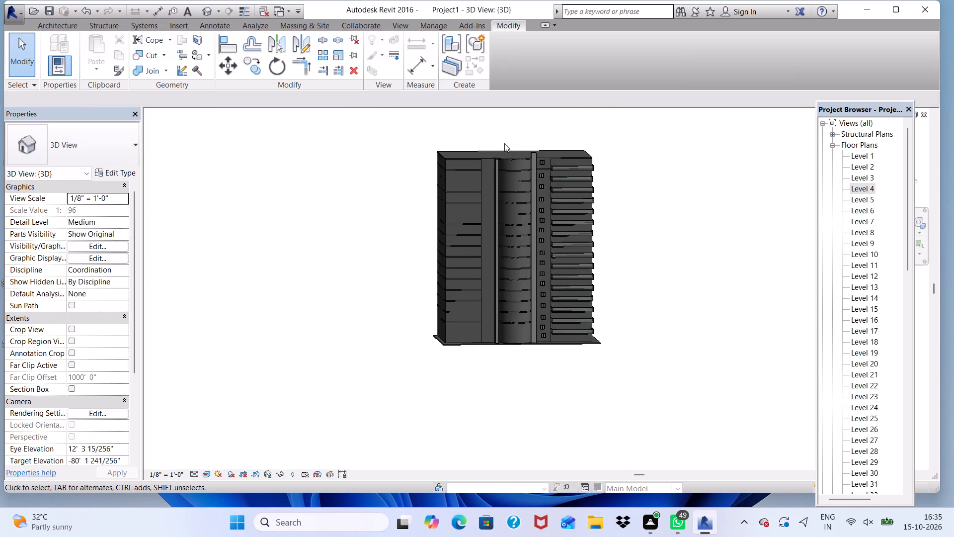
pyautogui.scroll(6, 504, 143)
pyautogui.scroll(6, 495, 192)
pyautogui.click(474, 175)
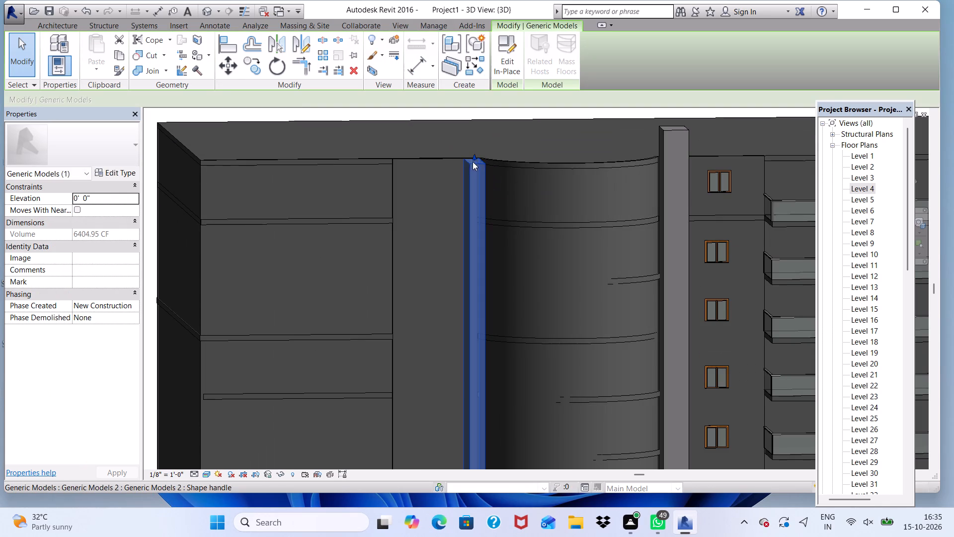
pyautogui.moveTo(474, 156); pyautogui.dragTo(469, 137)
pyautogui.scroll(-6, 470, 131)
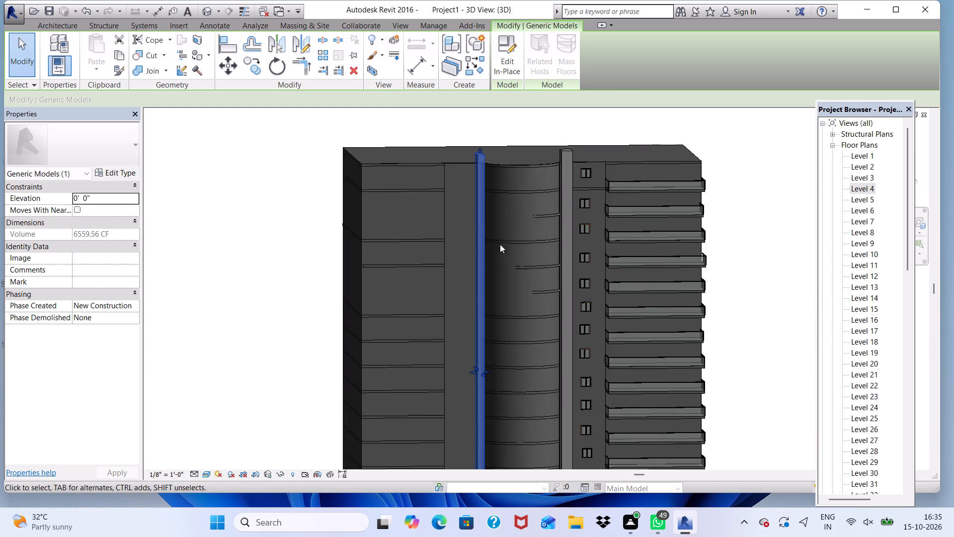
# Widen the fin a little further away from the curved wall and deselect it.
pyautogui.scroll(5, 474, 314)
pyautogui.scroll(-5, 504, 357)
pyautogui.scroll(8, 488, 414)
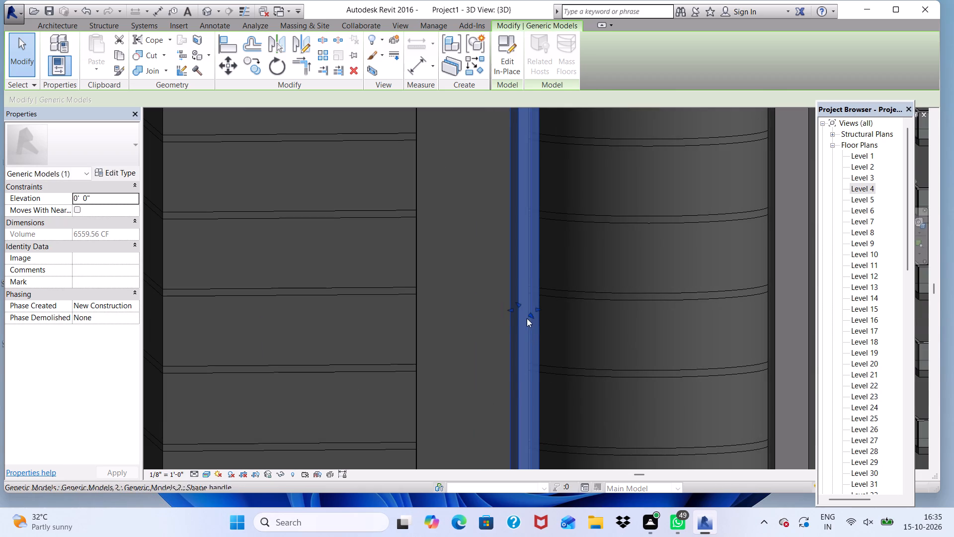
pyautogui.click(512, 309)
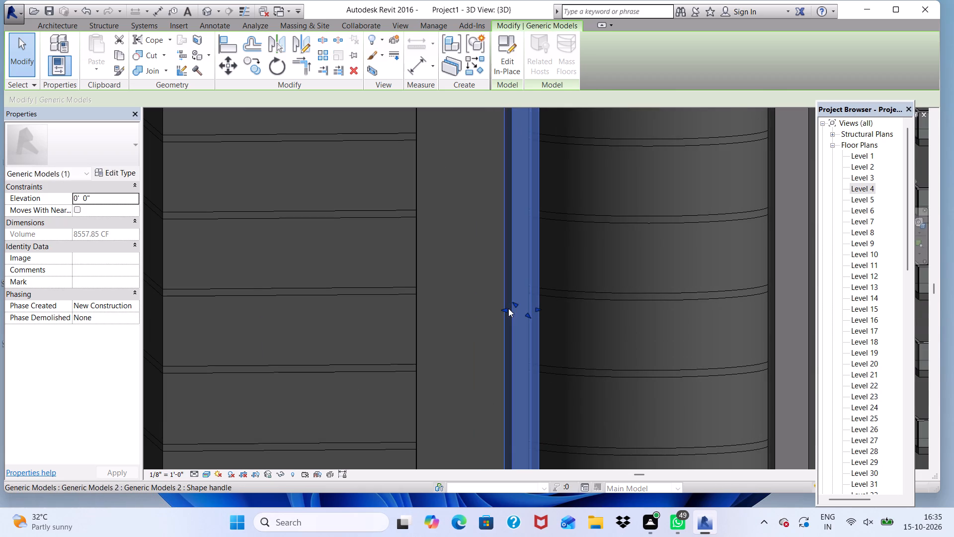
pyautogui.scroll(-9, 508, 308)
pyautogui.click(719, 196)
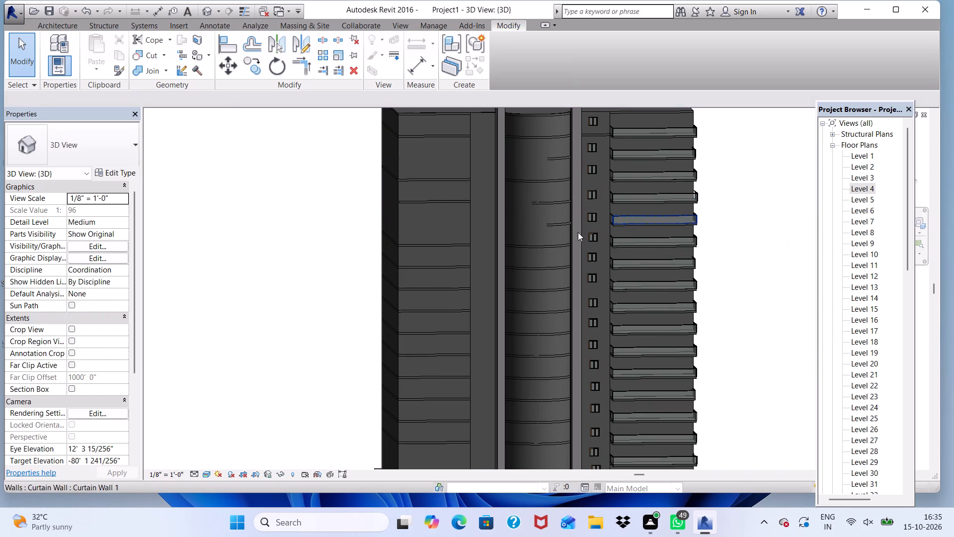
# Examine the building from several angles, checking the two vertical fins, the curved wall, the windows and the balconies.
pyautogui.scroll(5, 419, 169)
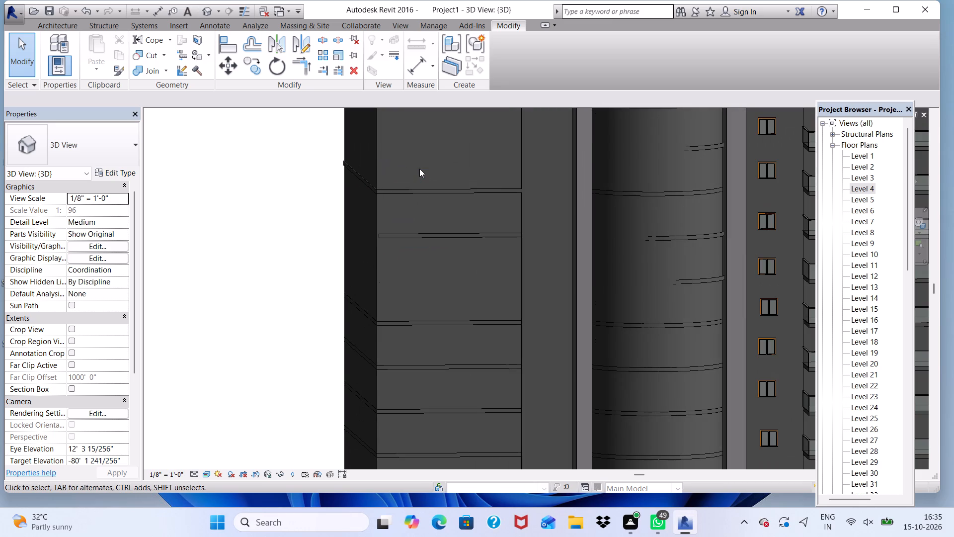
pyautogui.scroll(-2, 271, 169)
pyautogui.scroll(-9, 319, 220)
pyautogui.scroll(7, 403, 309)
pyautogui.scroll(-5, 387, 279)
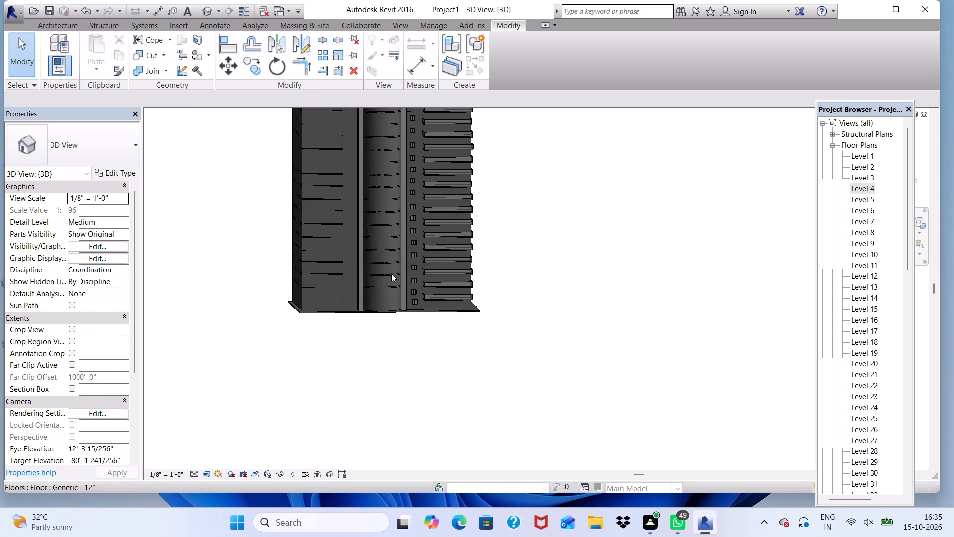
pyautogui.scroll(-1, 400, 308)
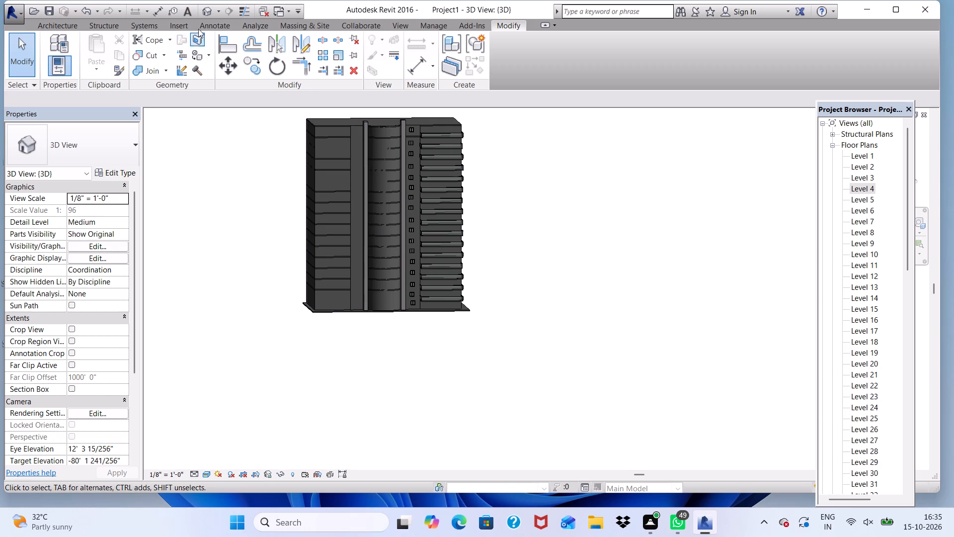
pyautogui.click(200, 7)
pyautogui.scroll(6, 381, 186)
pyautogui.scroll(-6, 382, 184)
pyautogui.scroll(3, 463, 268)
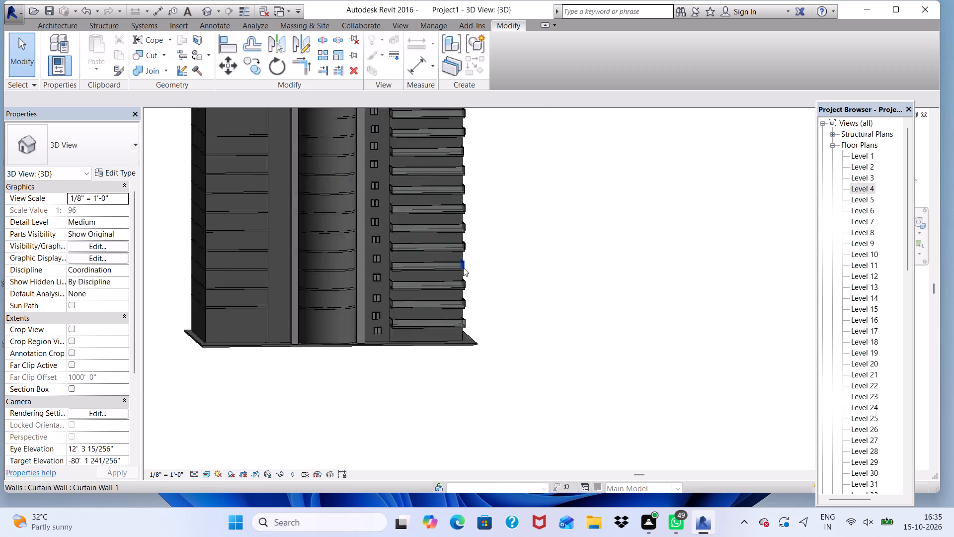
pyautogui.scroll(4, 463, 268)
pyautogui.scroll(-4, 396, 233)
pyautogui.scroll(11, 415, 329)
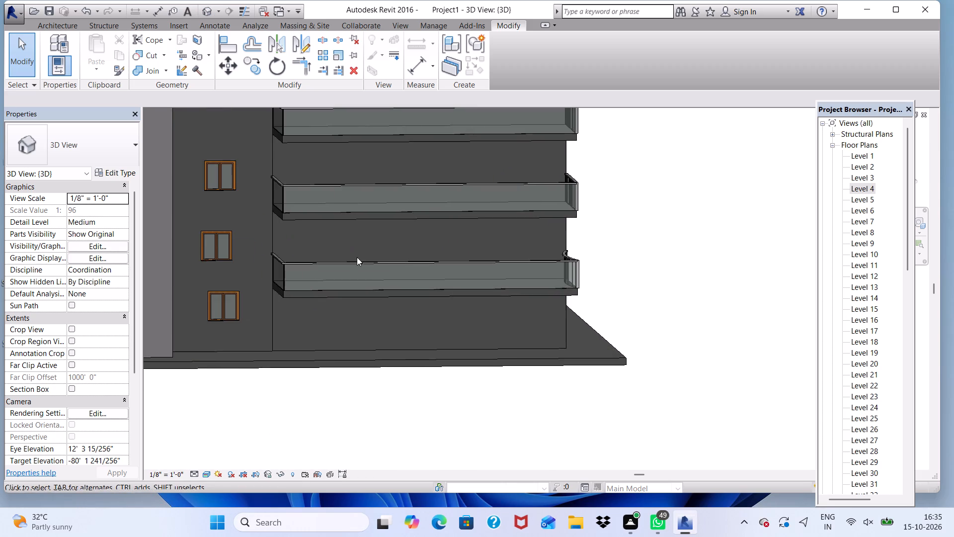
pyautogui.scroll(3, 335, 339)
pyautogui.scroll(-3, 263, 290)
pyautogui.scroll(-6, 375, 232)
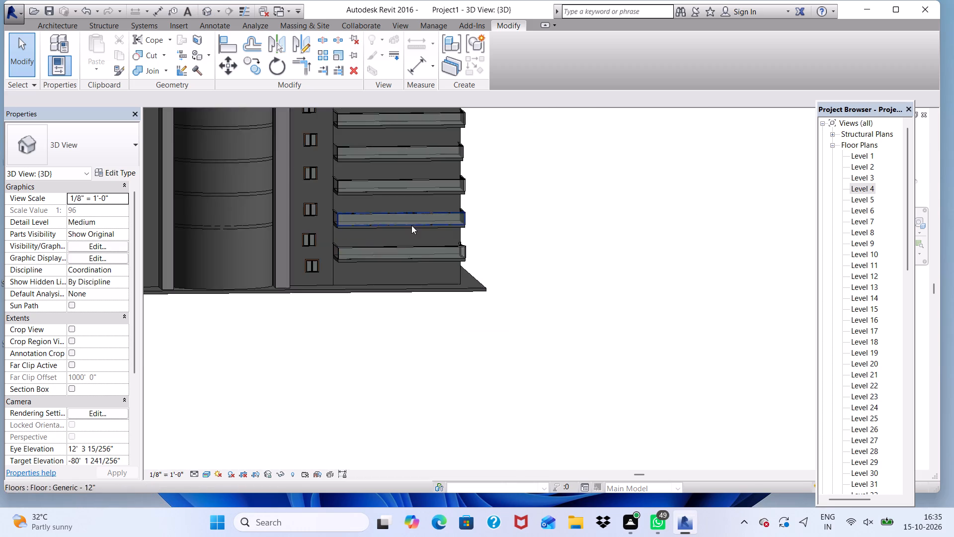
pyautogui.scroll(-13, 411, 225)
pyautogui.scroll(6, 371, 210)
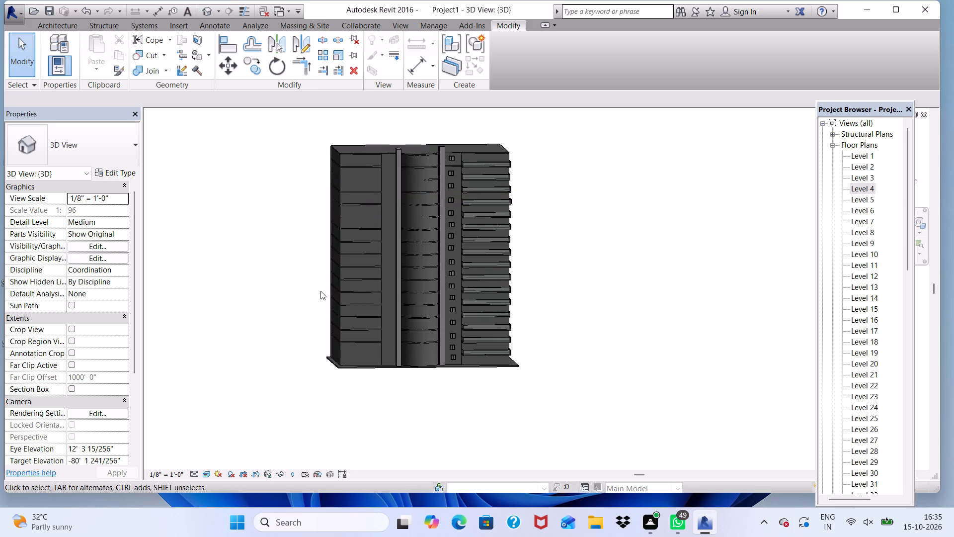
pyautogui.moveTo(337, 337); pyautogui.dragTo(445, 330, button='middle')
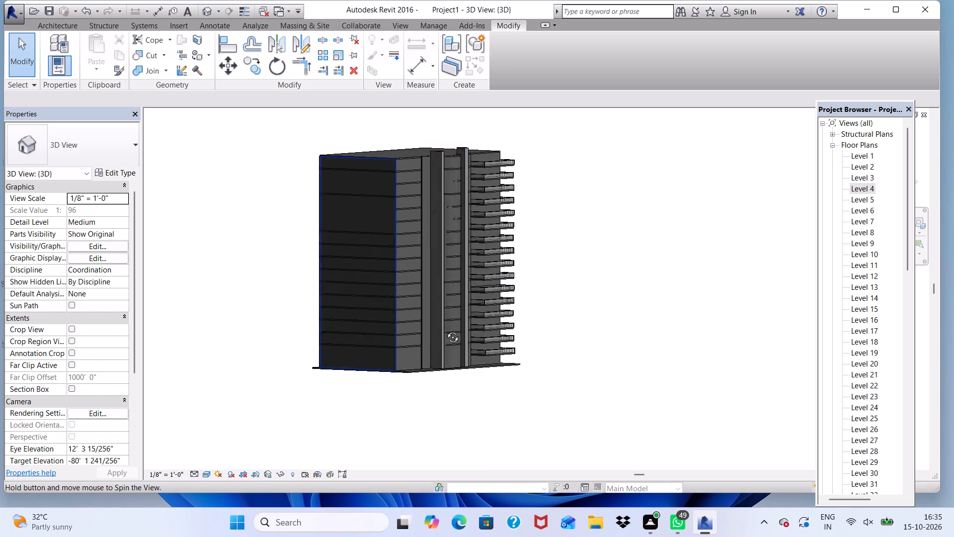
pyautogui.moveTo(445, 330); pyautogui.dragTo(361, 221, button='middle')
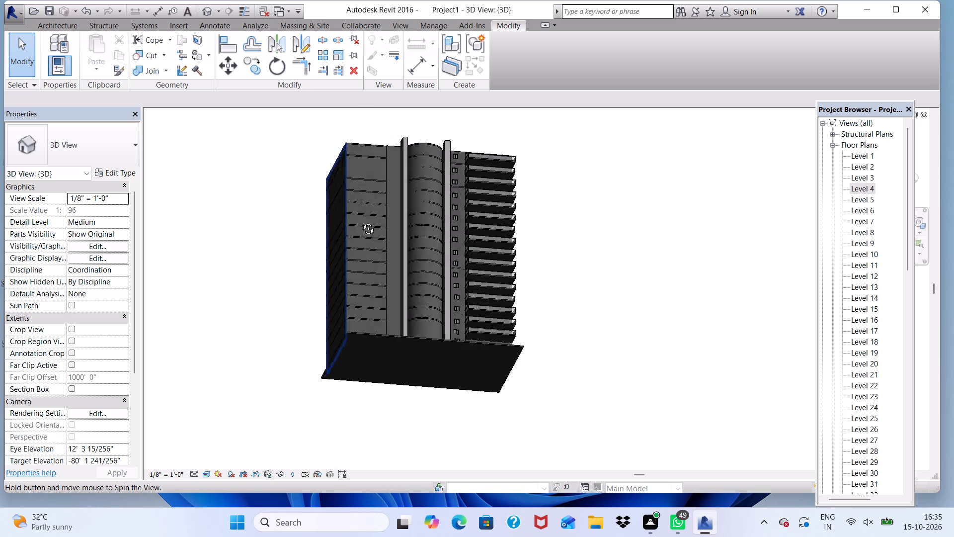
pyautogui.moveTo(361, 221); pyautogui.dragTo(398, 338, button='middle')
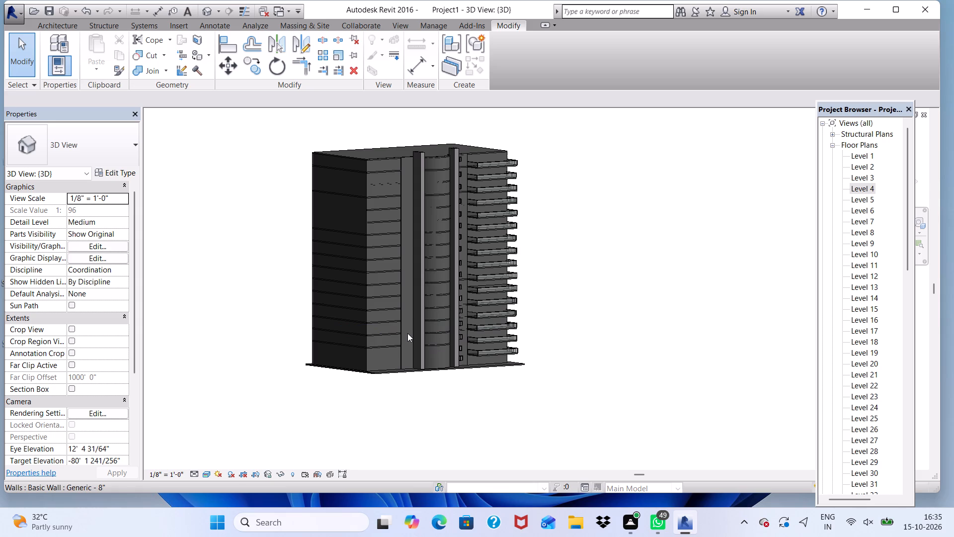
pyautogui.scroll(4, 407, 333)
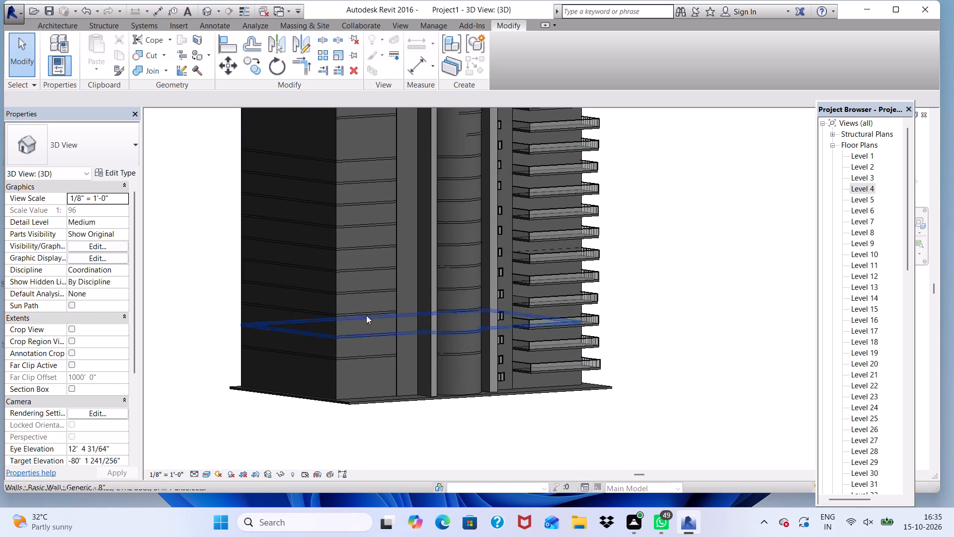
pyautogui.scroll(-8, 342, 302)
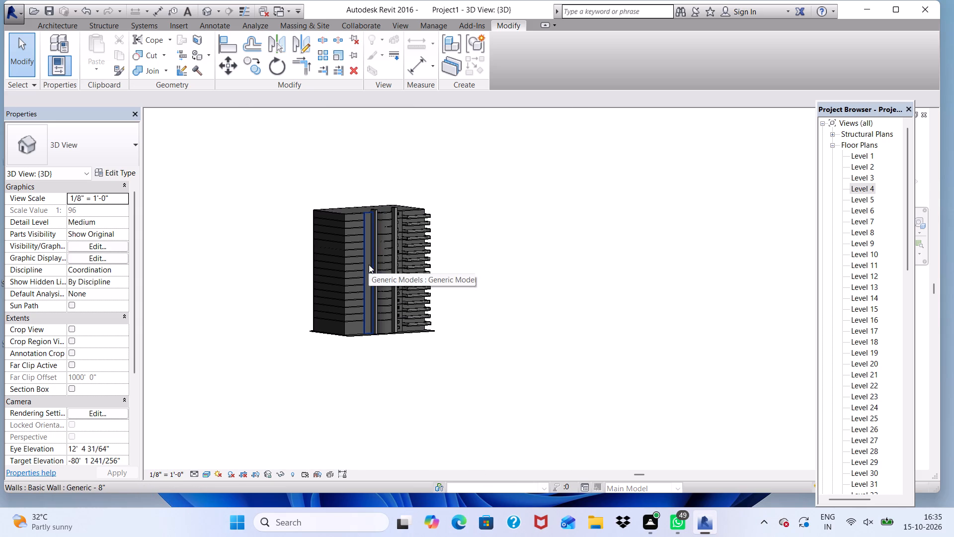
pyautogui.scroll(7, 369, 265)
pyautogui.scroll(-7, 329, 225)
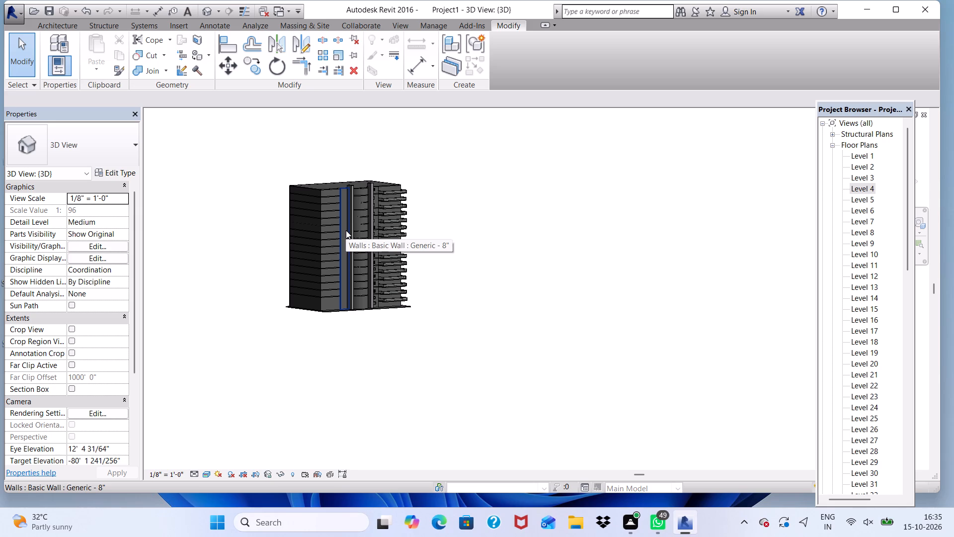
pyautogui.scroll(2, 334, 218)
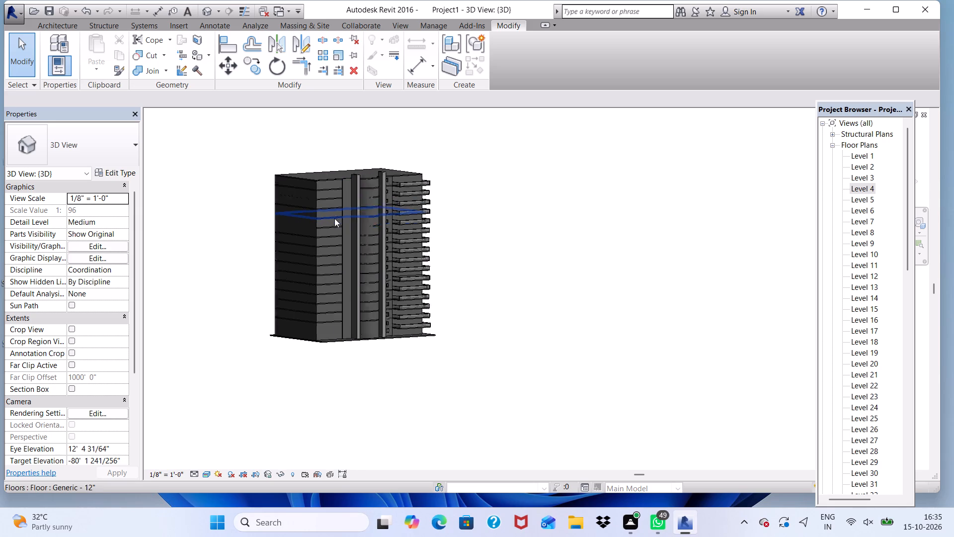
pyautogui.scroll(2, 334, 218)
pyautogui.scroll(1, 702, 225)
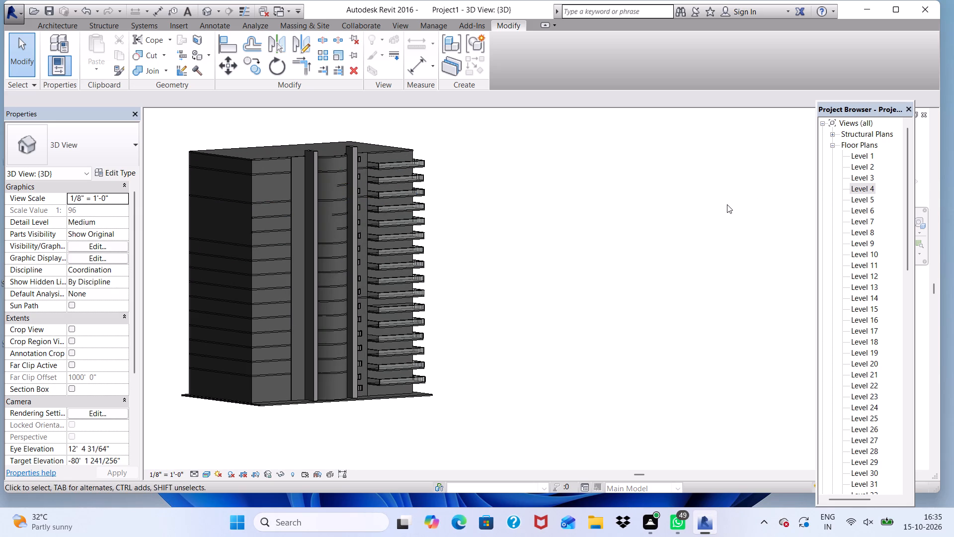
# Examine the building in 3D, comparing the plain facade beside the curved wall with the balcony side.
pyautogui.scroll(4, 727, 204)
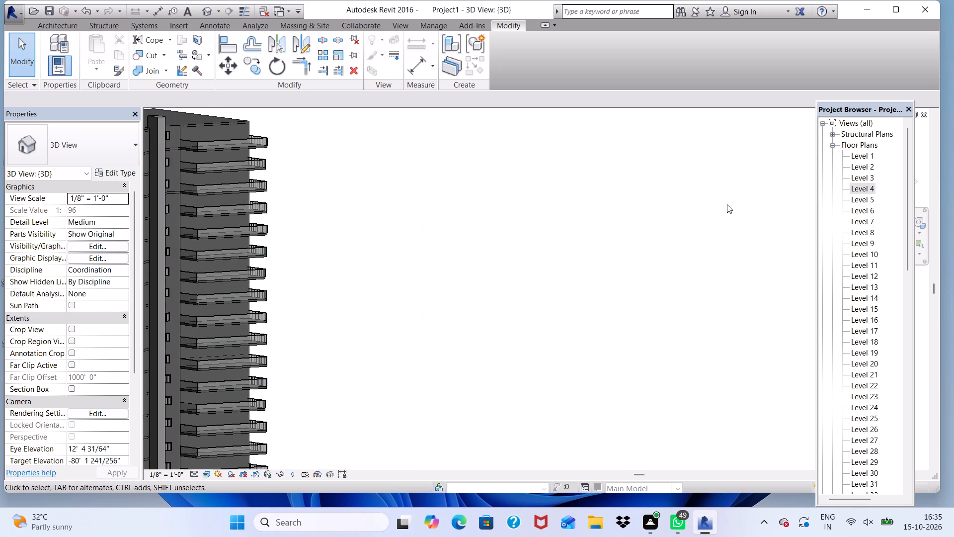
pyautogui.scroll(-5, 727, 204)
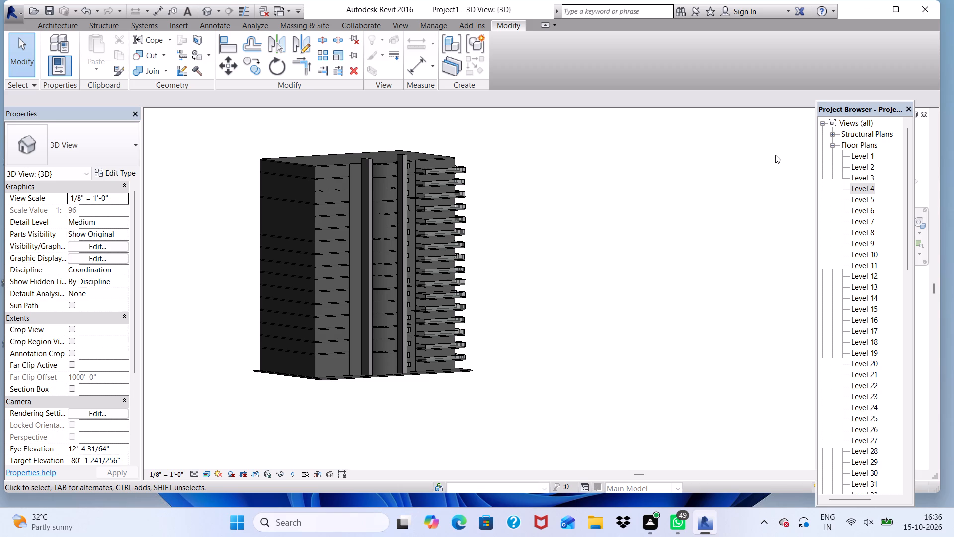
pyautogui.scroll(1, 775, 155)
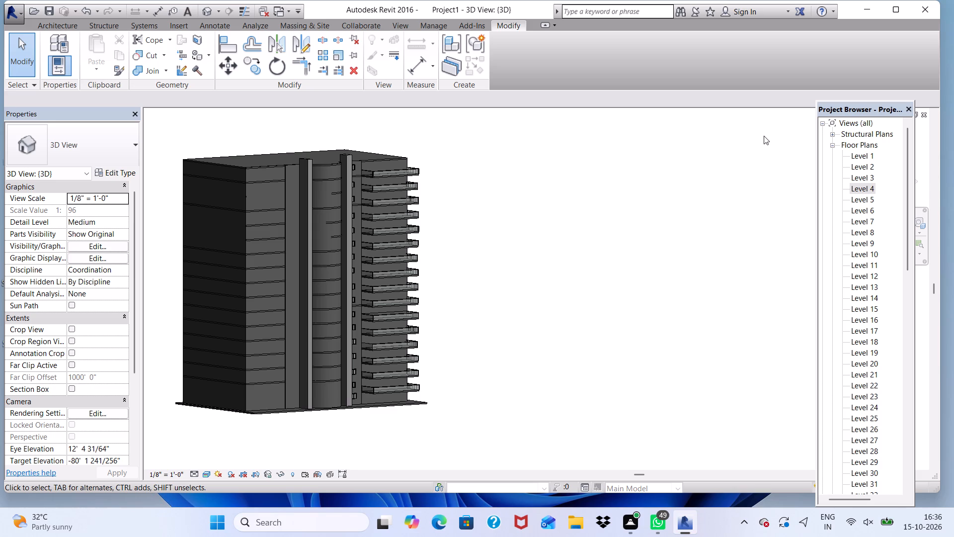
pyautogui.scroll(3, 764, 136)
pyautogui.scroll(-9, 694, 101)
pyautogui.scroll(-4, 437, 17)
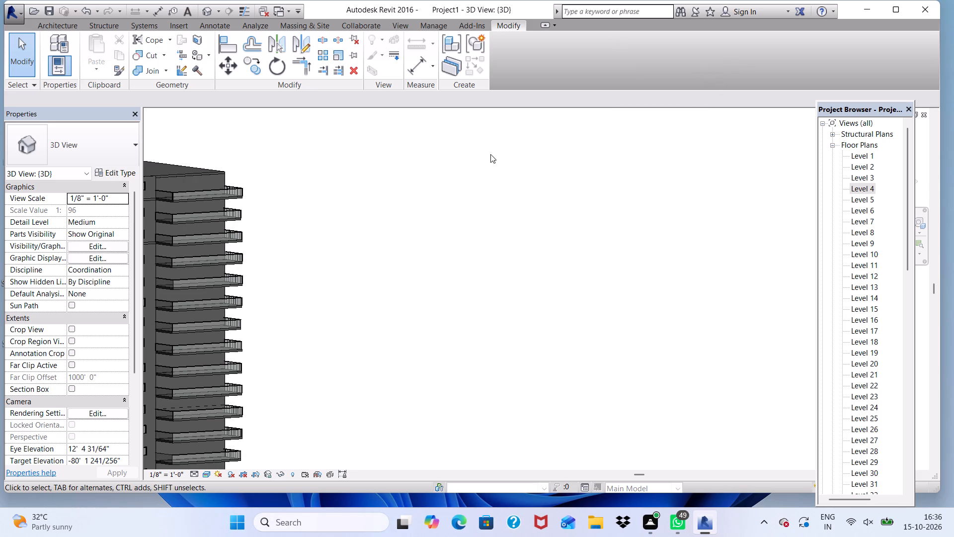
pyautogui.scroll(-5, 434, 208)
pyautogui.scroll(3, 365, 268)
pyautogui.scroll(-5, 345, 258)
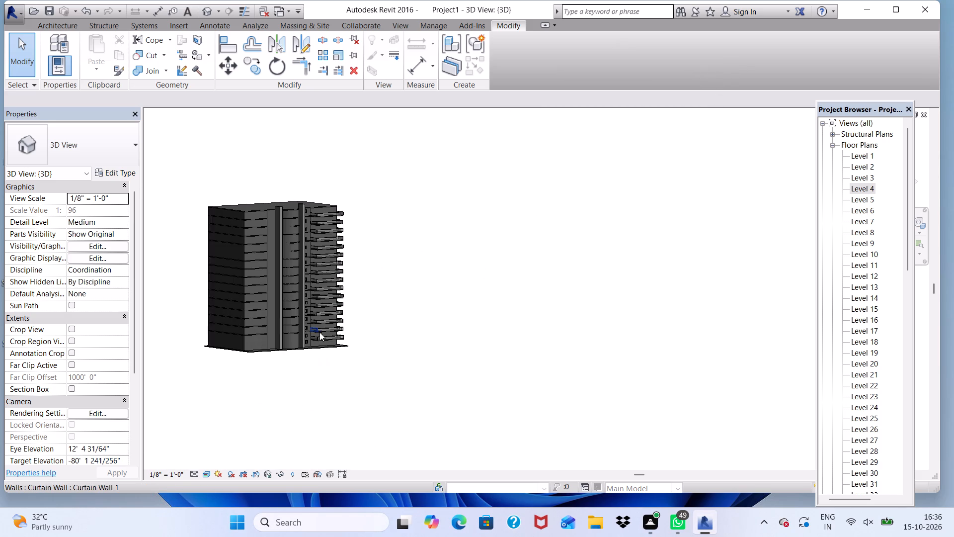
pyautogui.scroll(4, 318, 332)
pyautogui.scroll(-4, 318, 324)
pyautogui.scroll(5, 292, 309)
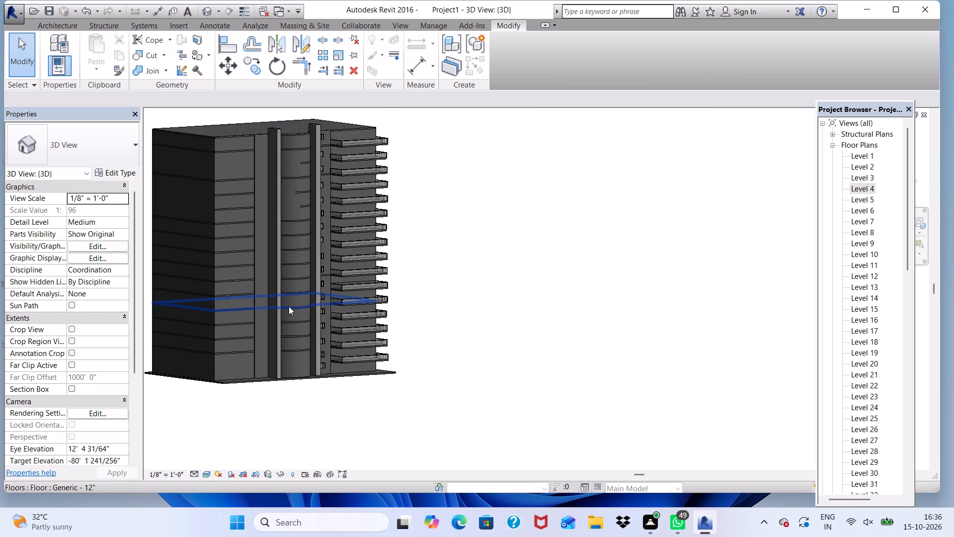
pyautogui.scroll(4, 328, 372)
pyautogui.scroll(-6, 330, 366)
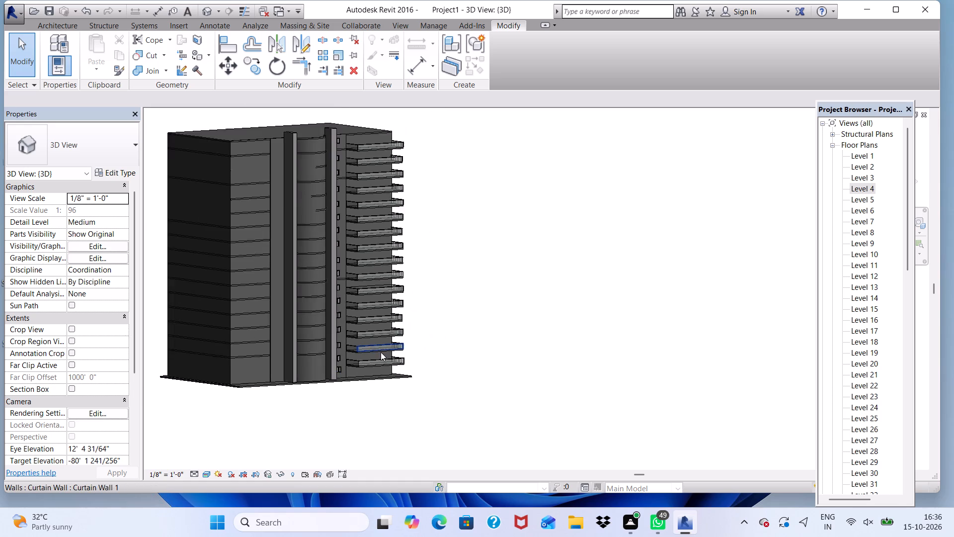
pyautogui.scroll(1, 411, 352)
pyautogui.scroll(1, 855, 246)
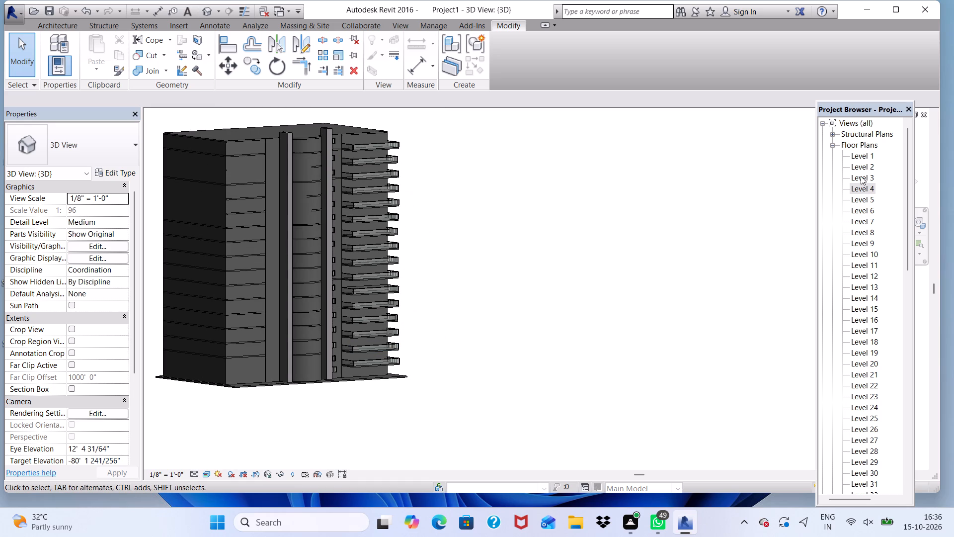
# On Level 2, create a Generic - 12" rectangular floor about 36'-2" by 16'-5" outside the plain facade, from the thin wall's end to the building corner.
pyautogui.doubleClick(850, 155)
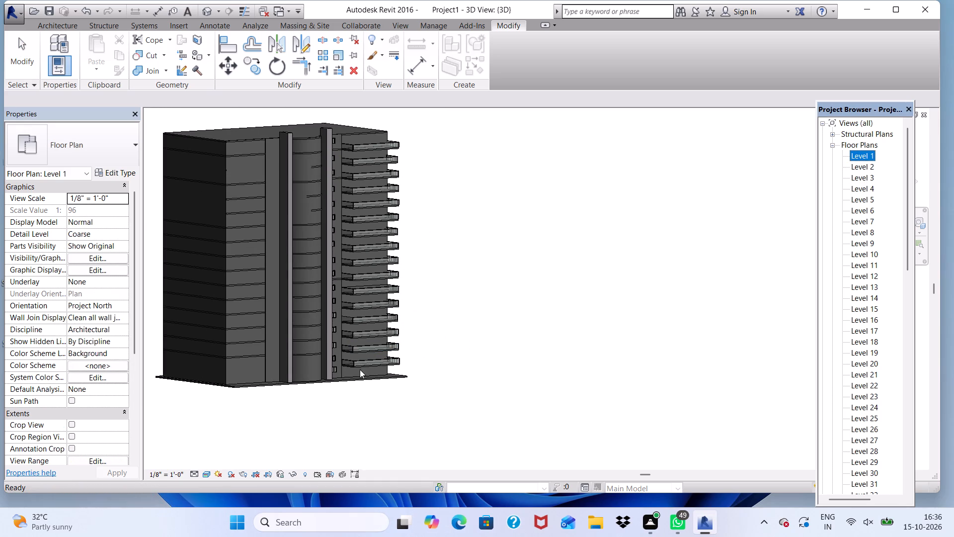
pyautogui.doubleClick(857, 165)
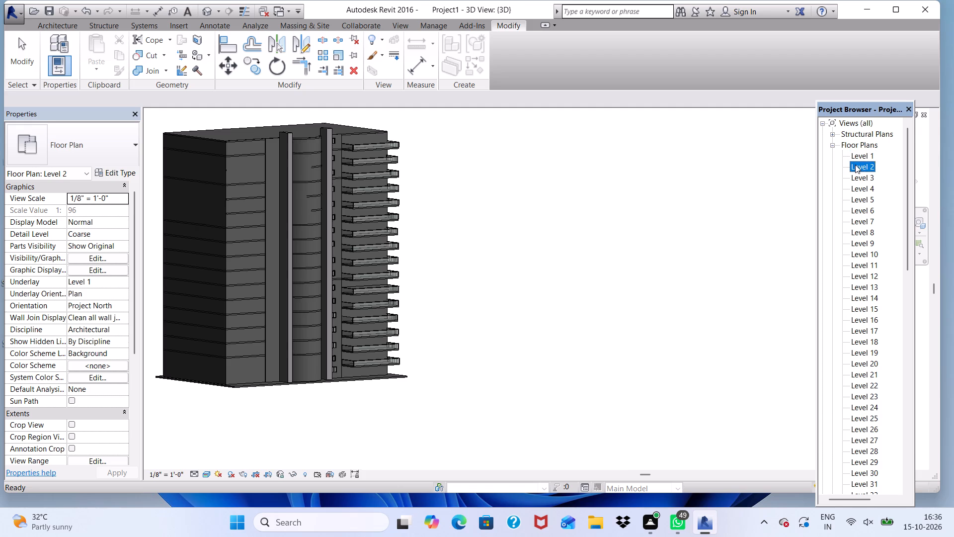
pyautogui.scroll(-5, 669, 225)
pyautogui.scroll(-5, 531, 239)
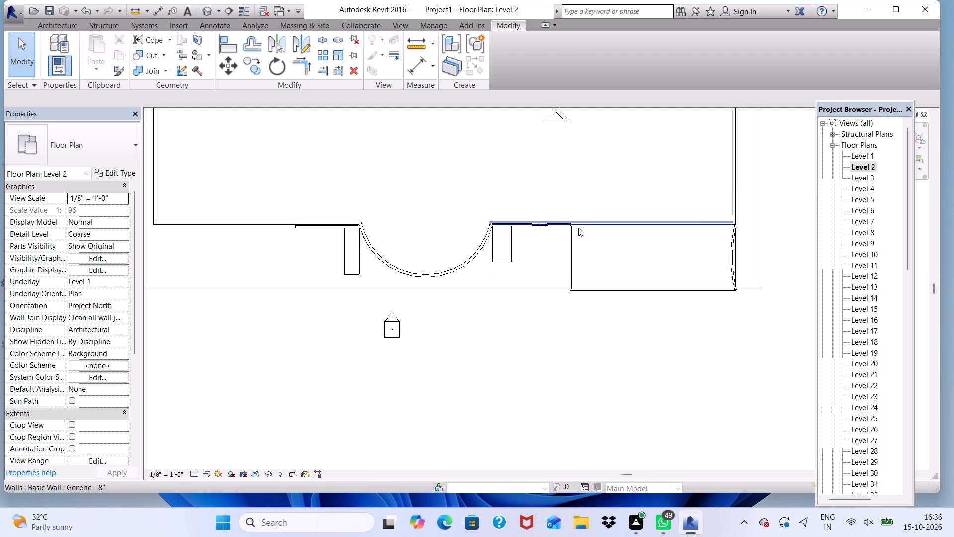
pyautogui.scroll(-5, 578, 228)
pyautogui.scroll(1, 197, 111)
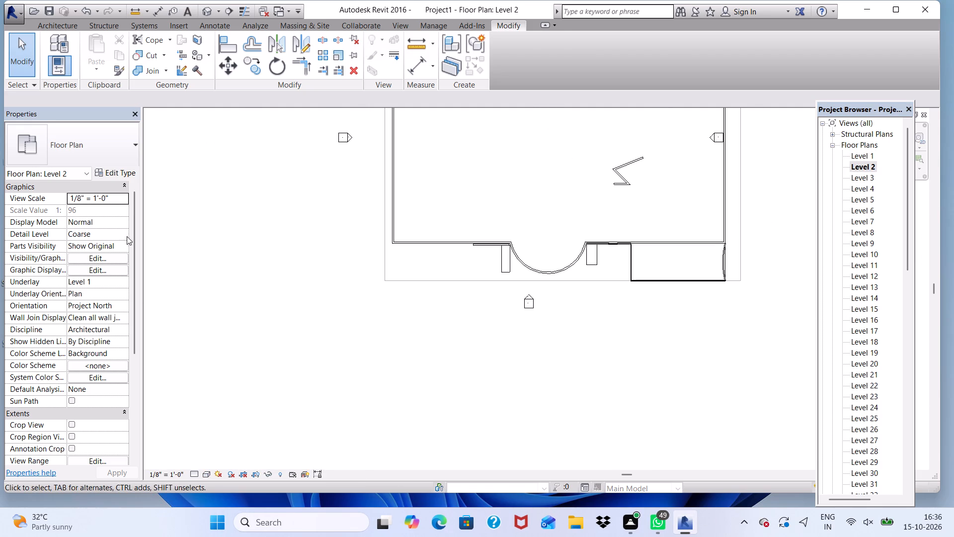
pyautogui.click(59, 25)
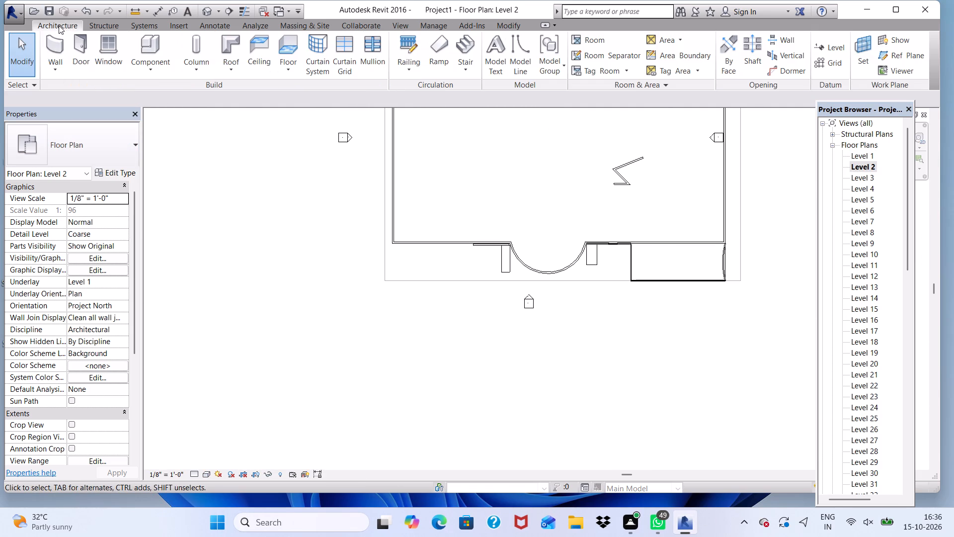
pyautogui.click(285, 43)
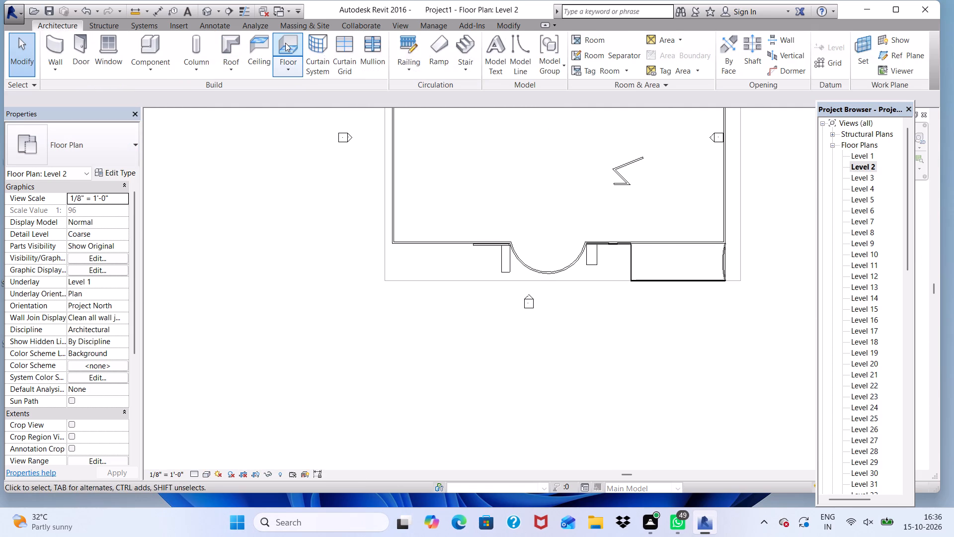
pyautogui.click(610, 37)
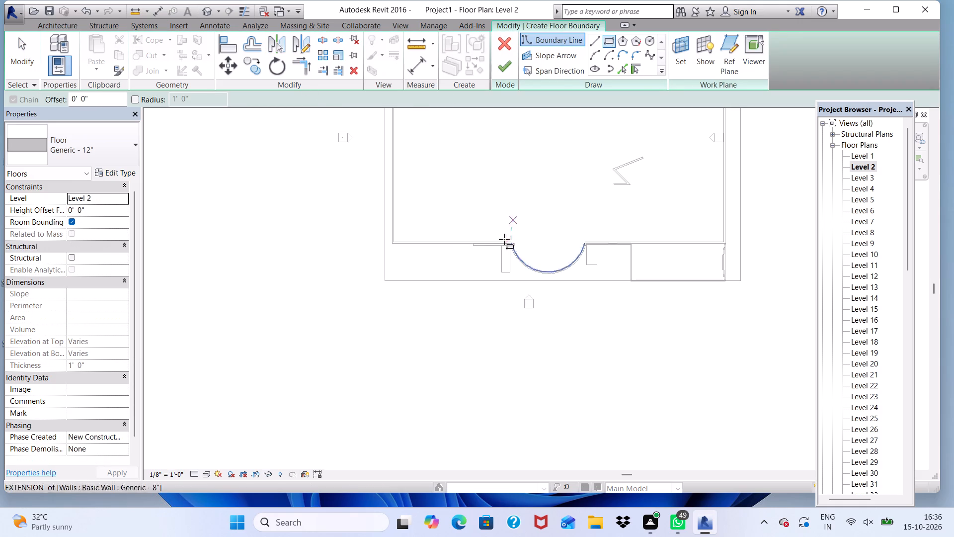
pyautogui.scroll(5, 446, 244)
pyautogui.scroll(7, 502, 242)
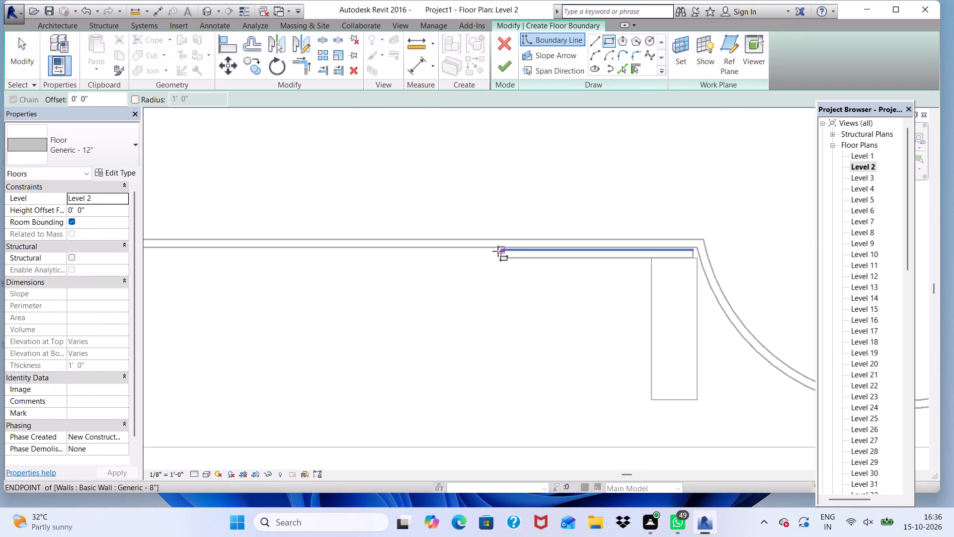
pyautogui.scroll(3, 498, 251)
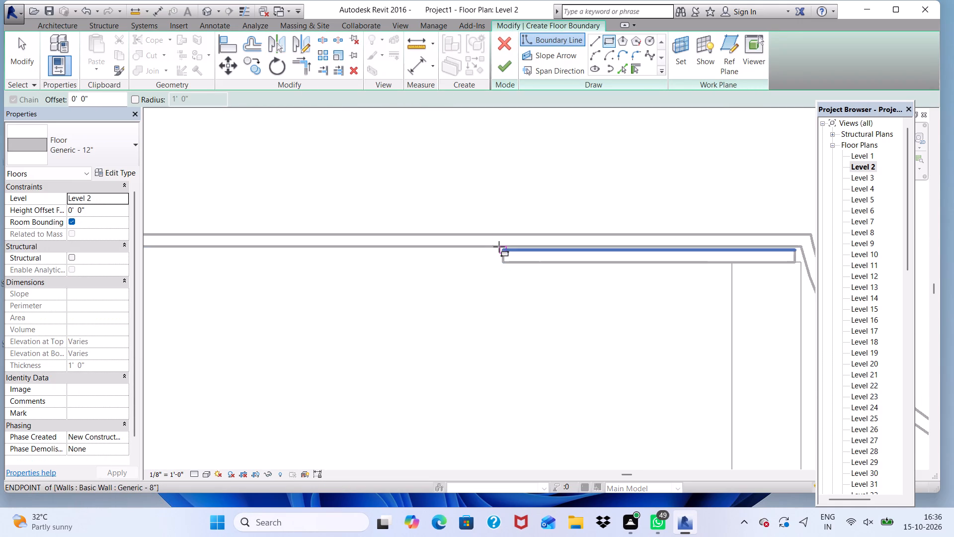
pyautogui.click(498, 245)
pyautogui.scroll(-5, 505, 271)
pyautogui.scroll(-3, 508, 319)
pyautogui.scroll(3, 287, 342)
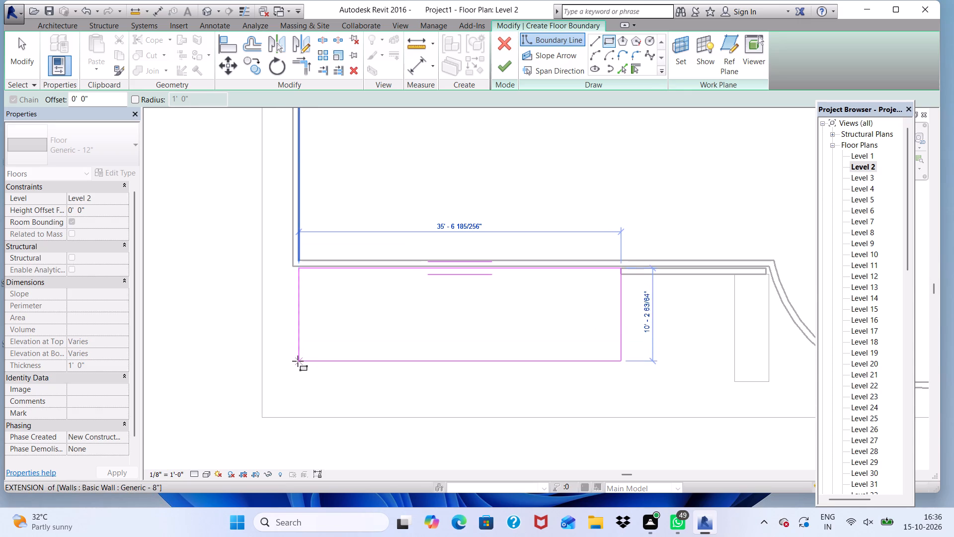
pyautogui.click(292, 414)
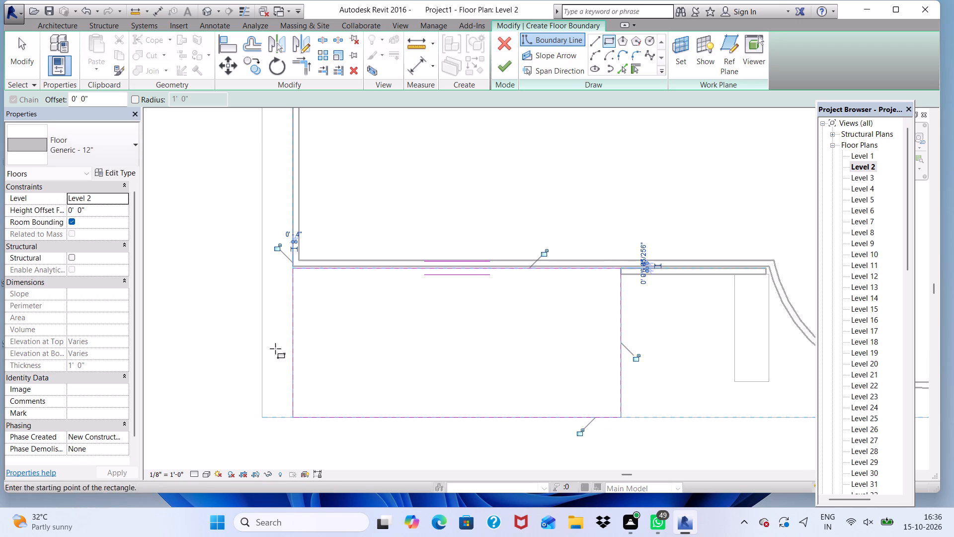
pyautogui.click(501, 69)
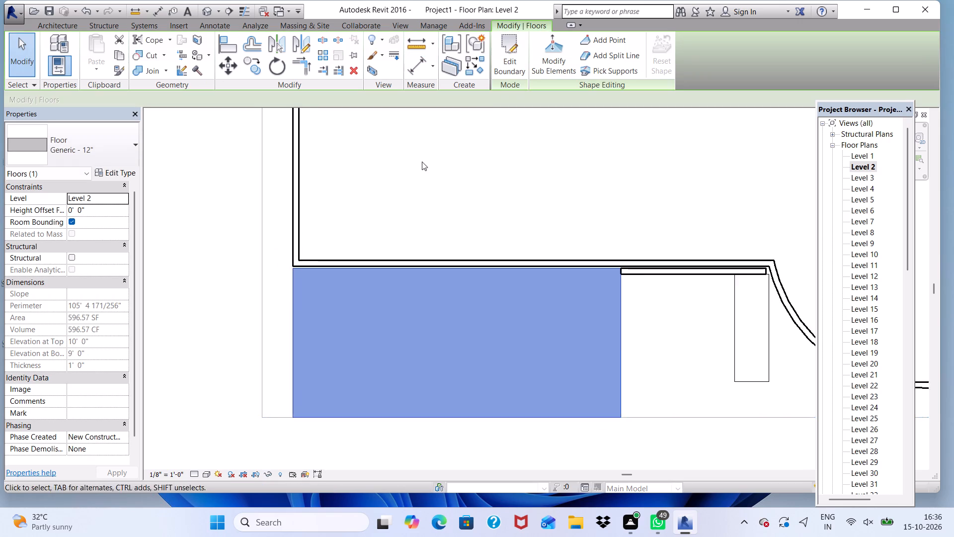
# Check the new Level 2 balcony slab in the 3D view against the facade and the existing balconies.
pyautogui.scroll(-9, 393, 186)
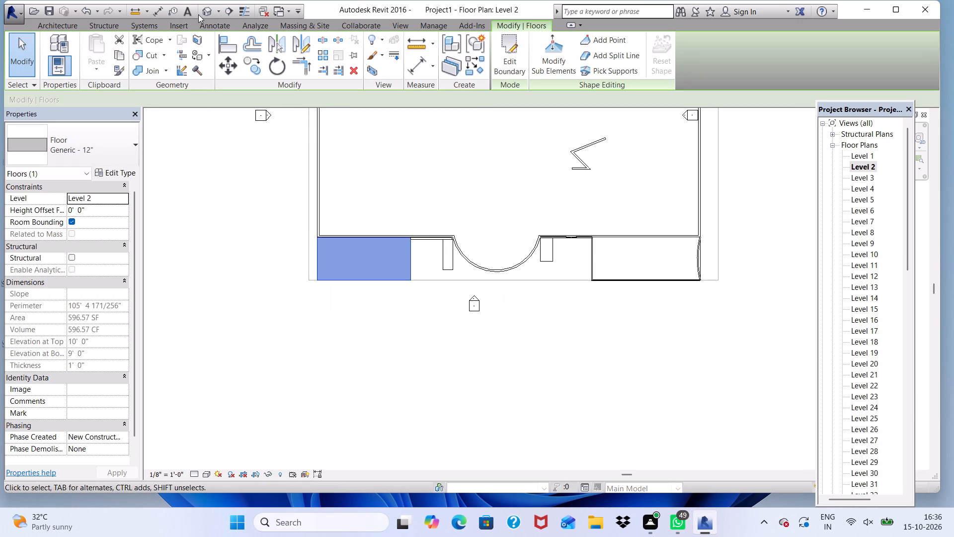
pyautogui.click(207, 13)
pyautogui.scroll(6, 213, 404)
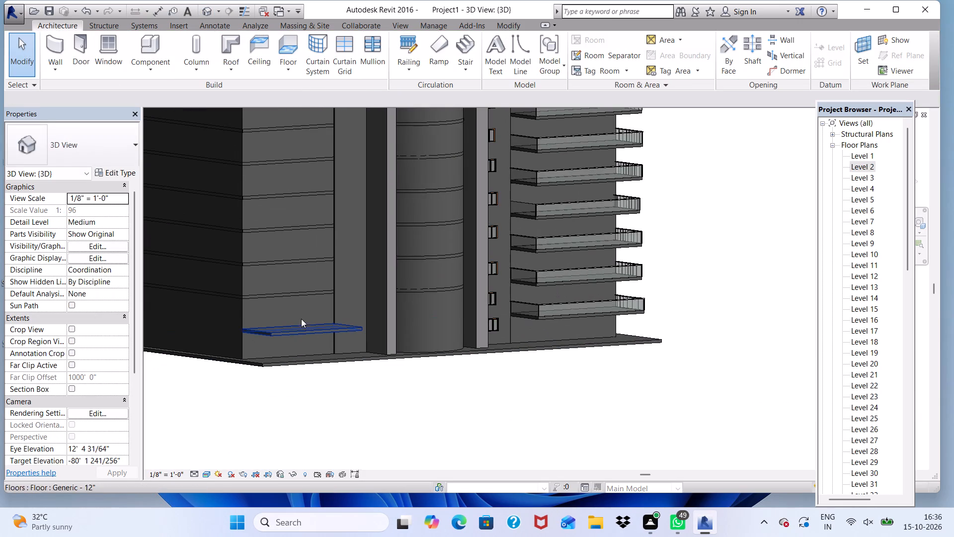
pyautogui.scroll(6, 354, 340)
pyautogui.scroll(-2, 345, 330)
pyautogui.moveTo(342, 330); pyautogui.dragTo(284, 361, button='middle')
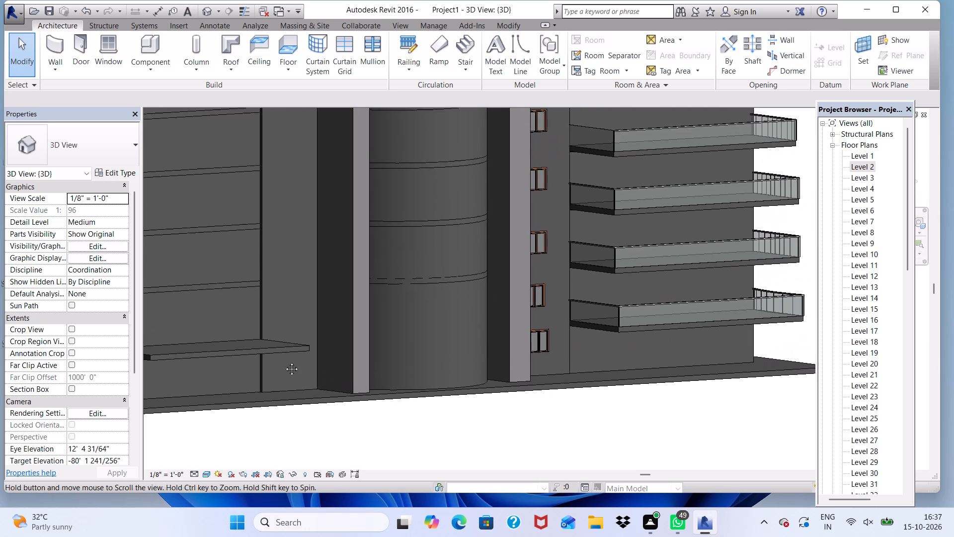
pyautogui.moveTo(284, 361); pyautogui.dragTo(347, 339, button='middle')
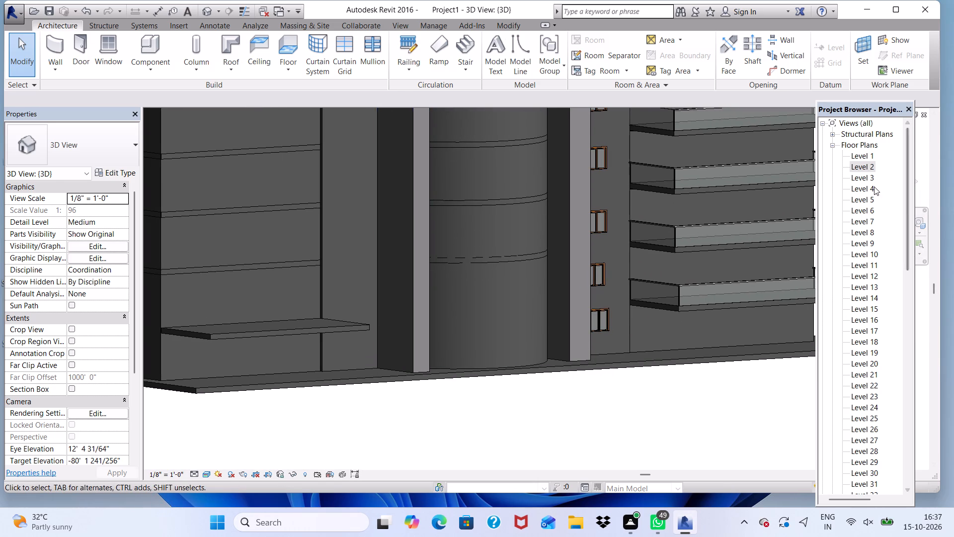
# Start a Generic - 12" floor on the Level 4 plan with a rectangular boundary.
pyautogui.doubleClick(871, 190)
pyautogui.scroll(-9, 747, 239)
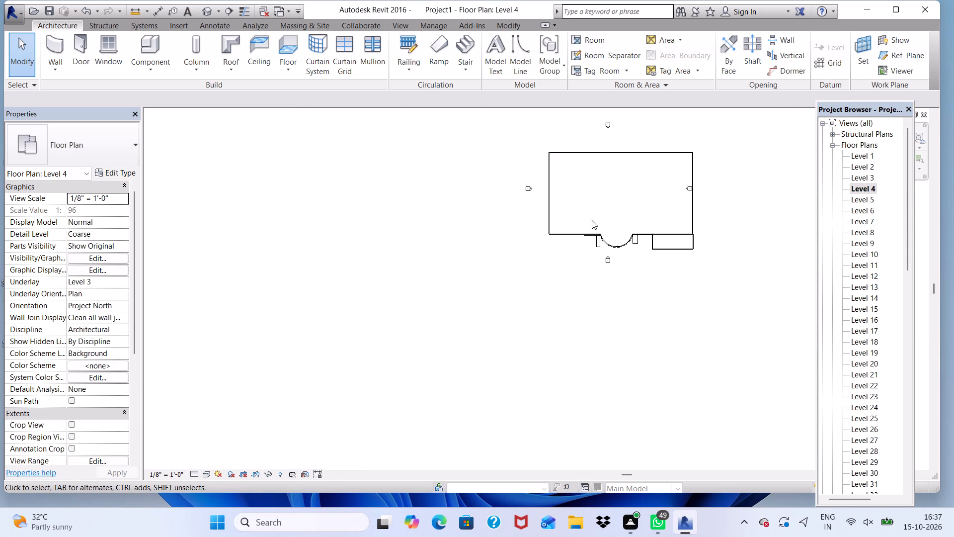
pyautogui.scroll(6, 593, 222)
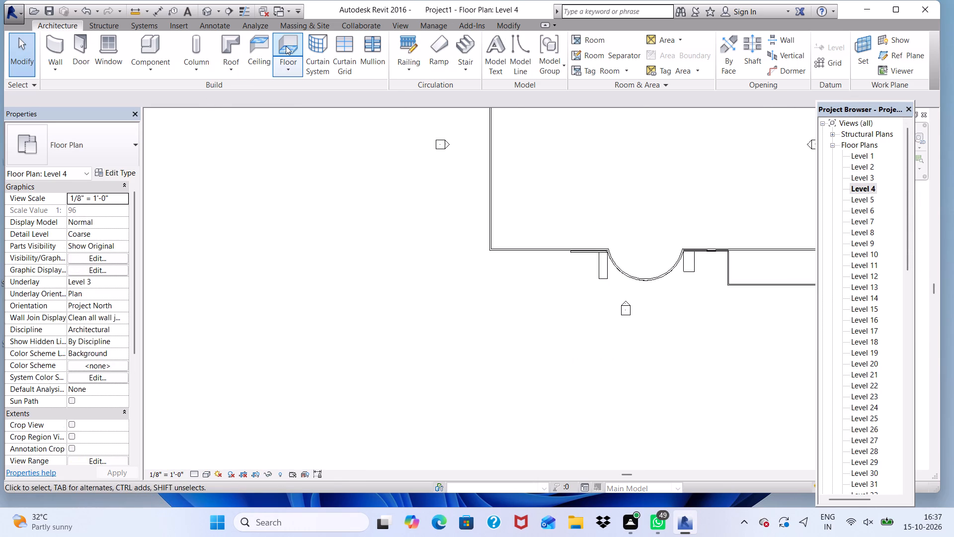
pyautogui.click(287, 46)
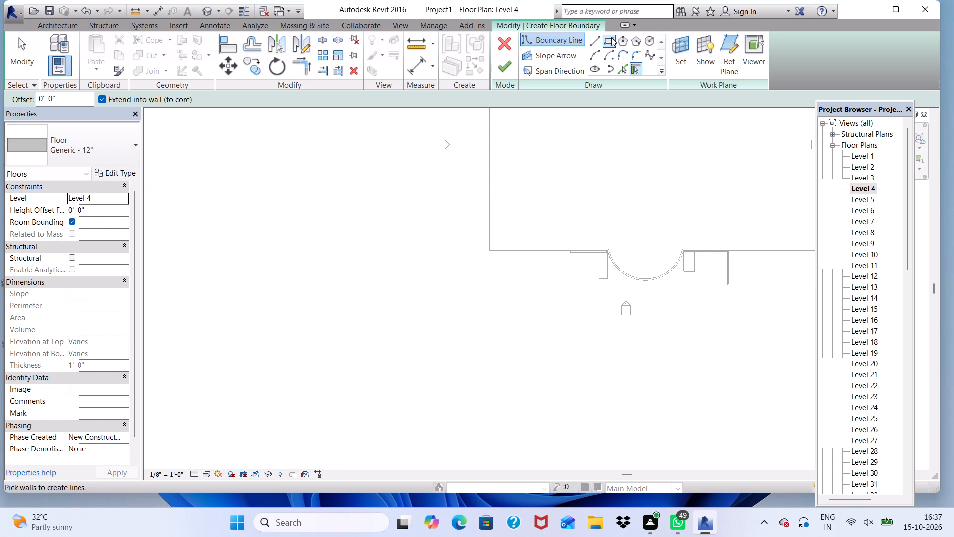
pyautogui.click(611, 37)
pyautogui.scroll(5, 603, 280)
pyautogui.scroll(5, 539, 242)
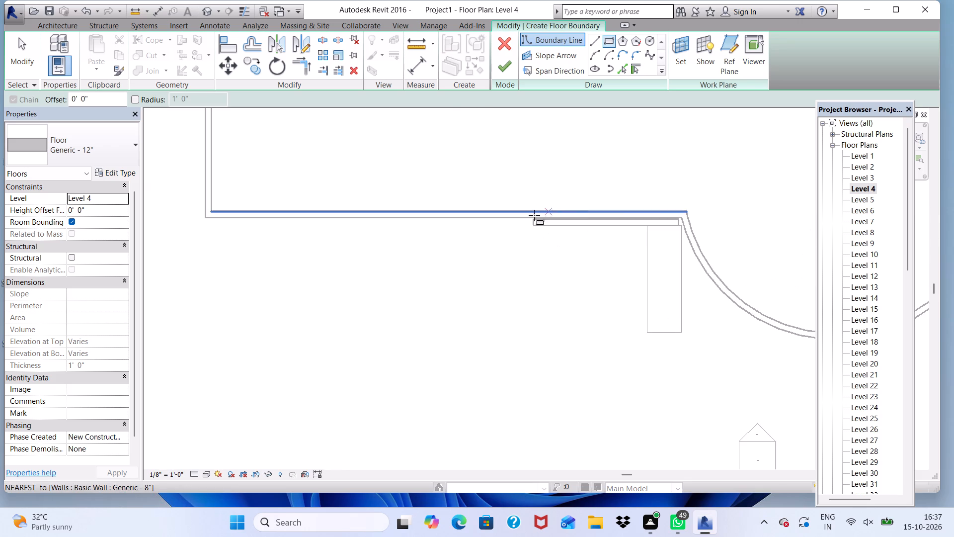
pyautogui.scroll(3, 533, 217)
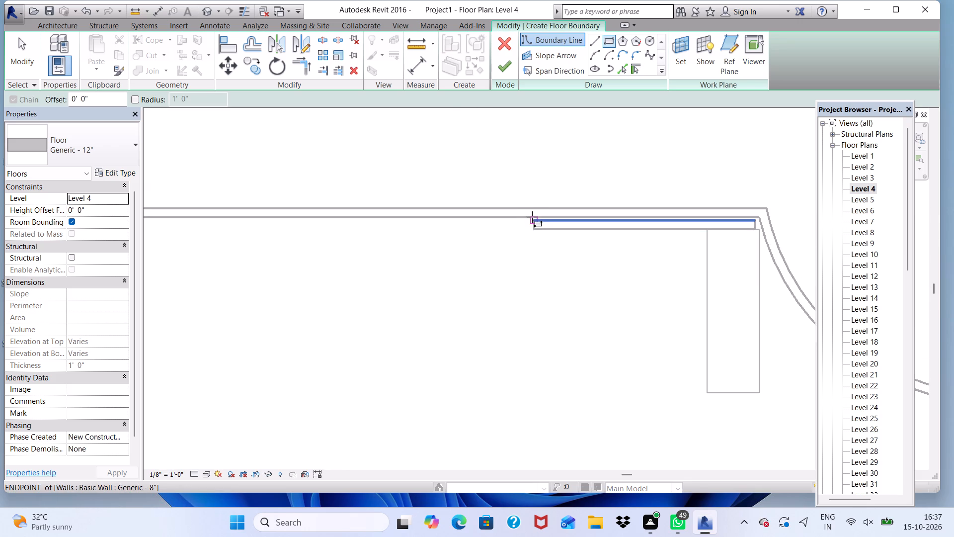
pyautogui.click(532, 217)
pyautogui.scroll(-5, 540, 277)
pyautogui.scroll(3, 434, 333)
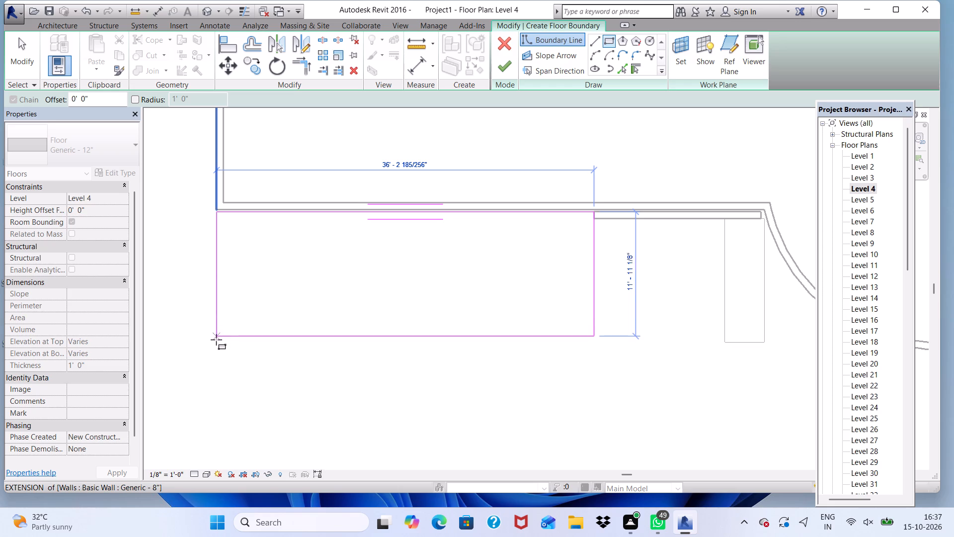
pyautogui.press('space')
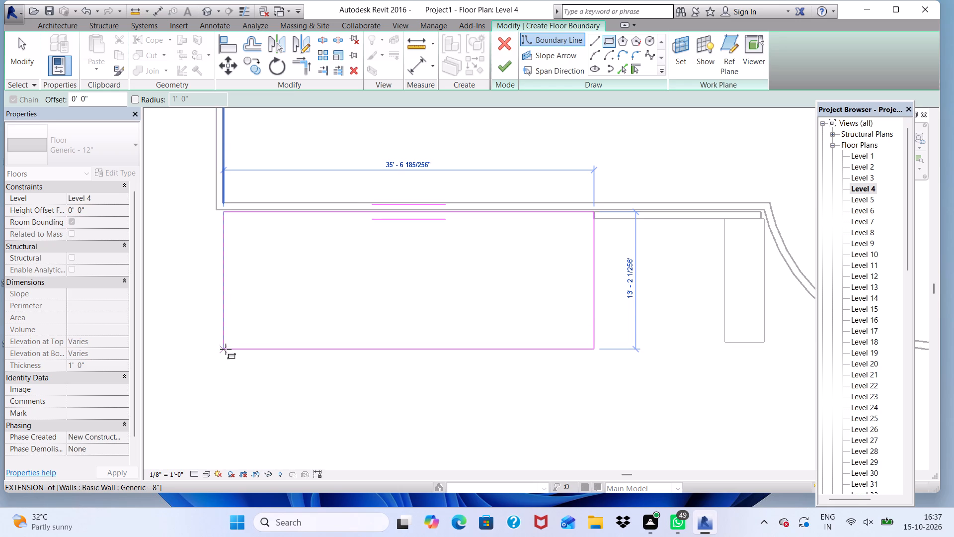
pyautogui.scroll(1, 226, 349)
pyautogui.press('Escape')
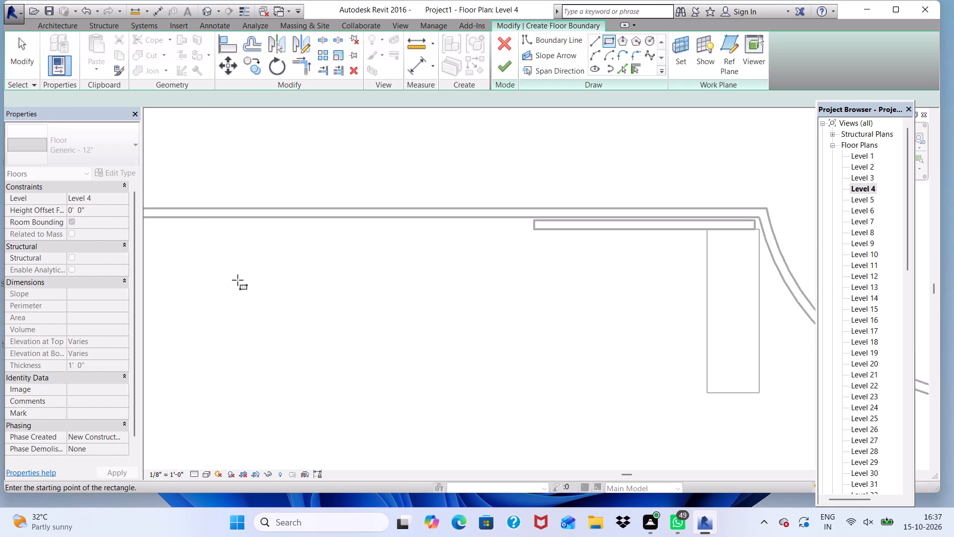
# Complete the Level 4 balcony slab as a rectangle about 36'-2" by 16'-1" outside the plain facade, from the building corner to the thin wall's end.
pyautogui.scroll(-1, 238, 280)
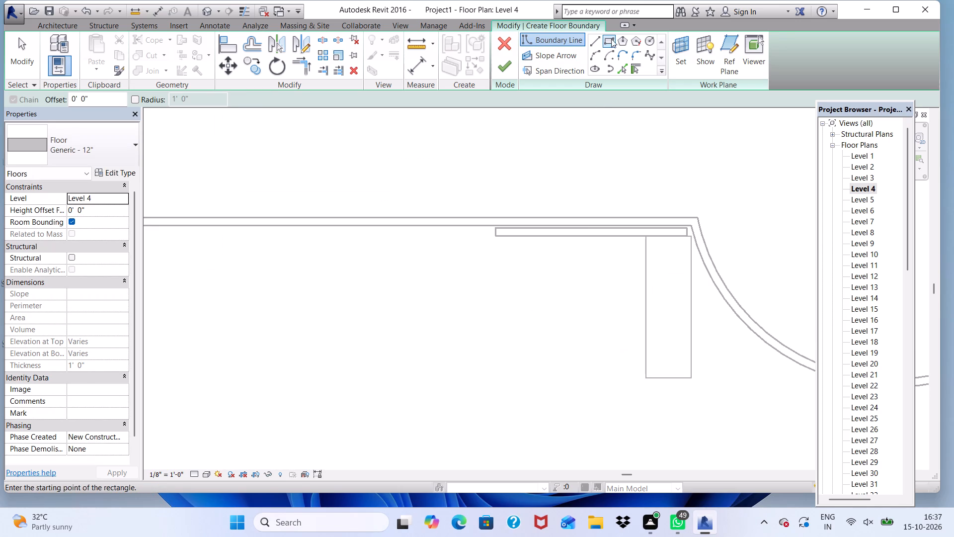
pyautogui.click(611, 35)
pyautogui.scroll(-6, 582, 113)
pyautogui.scroll(4, 357, 180)
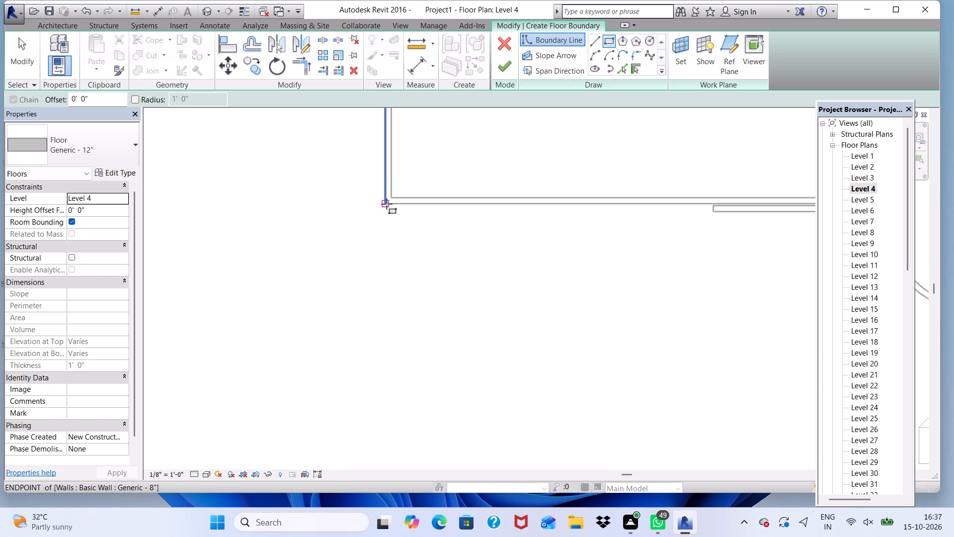
pyautogui.click(386, 204)
pyautogui.scroll(-5, 606, 198)
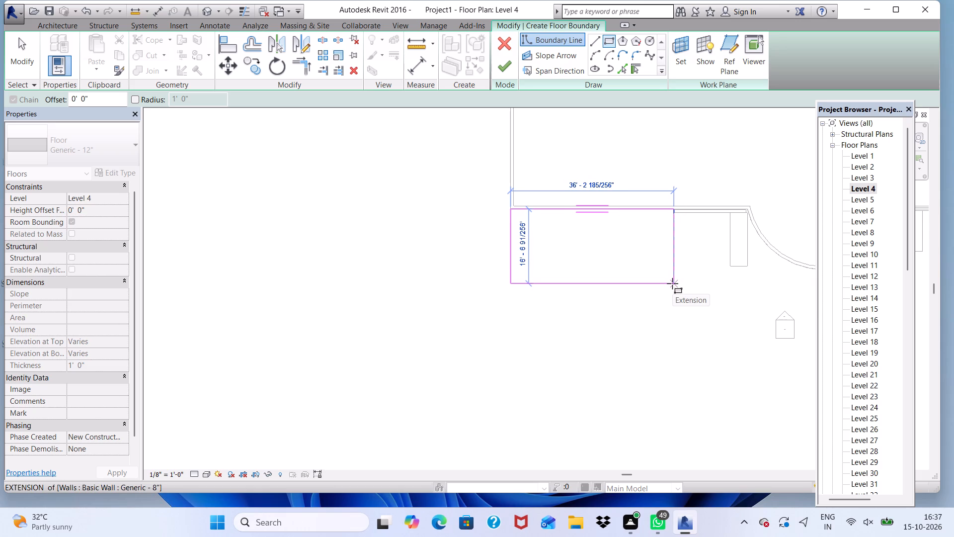
pyautogui.click(672, 281)
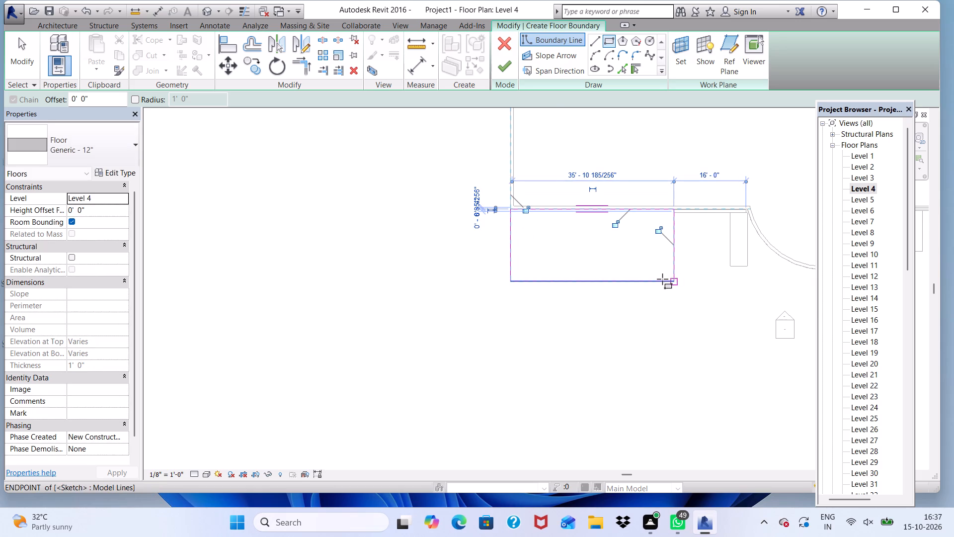
pyautogui.click(508, 68)
pyautogui.scroll(-5, 536, 153)
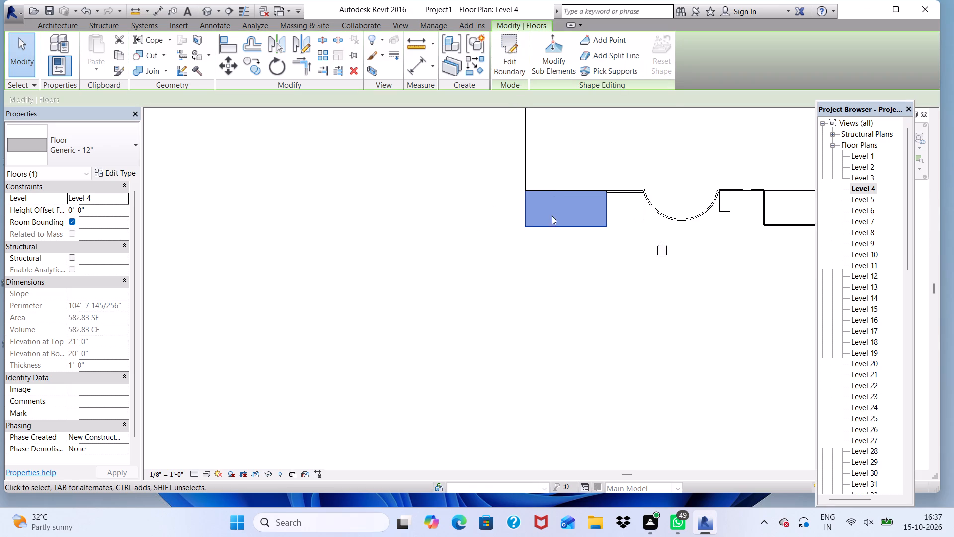
pyautogui.scroll(-3, 472, 189)
# Check the new Level 4 balcony slab in the 3D view against the Level 2 slab and the existing balconies, dismissing the save reminder without saving.
pyautogui.click(199, 11)
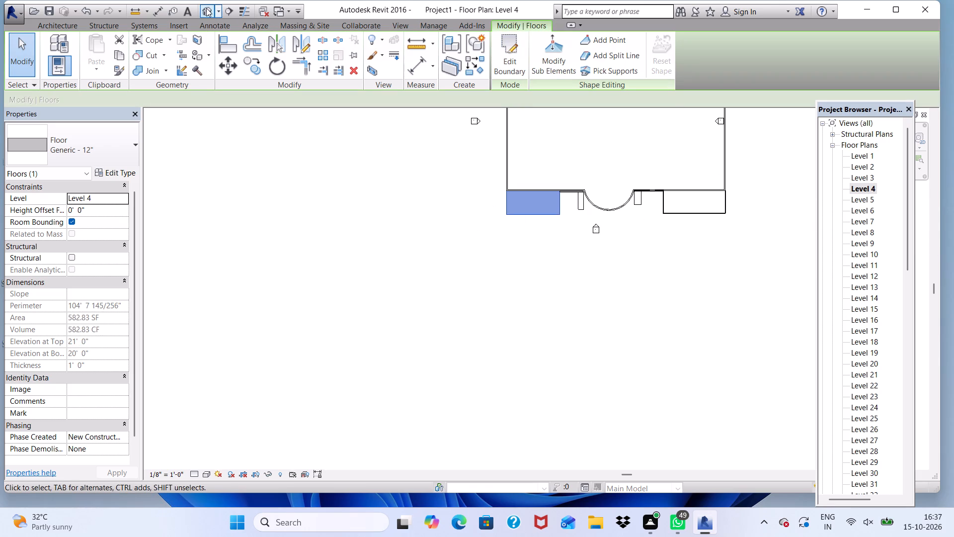
pyautogui.click(206, 8)
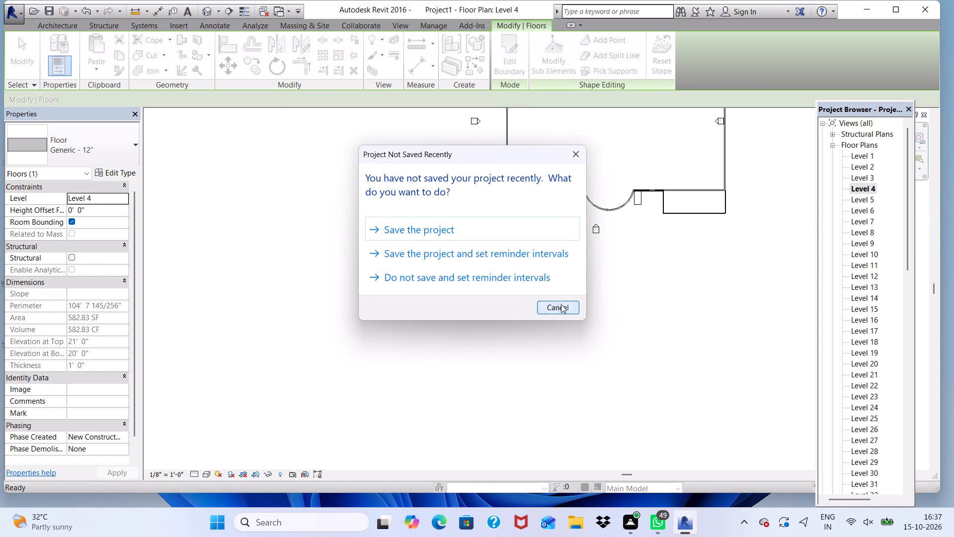
pyautogui.click(561, 304)
pyautogui.scroll(-4, 444, 301)
pyautogui.scroll(2, 311, 251)
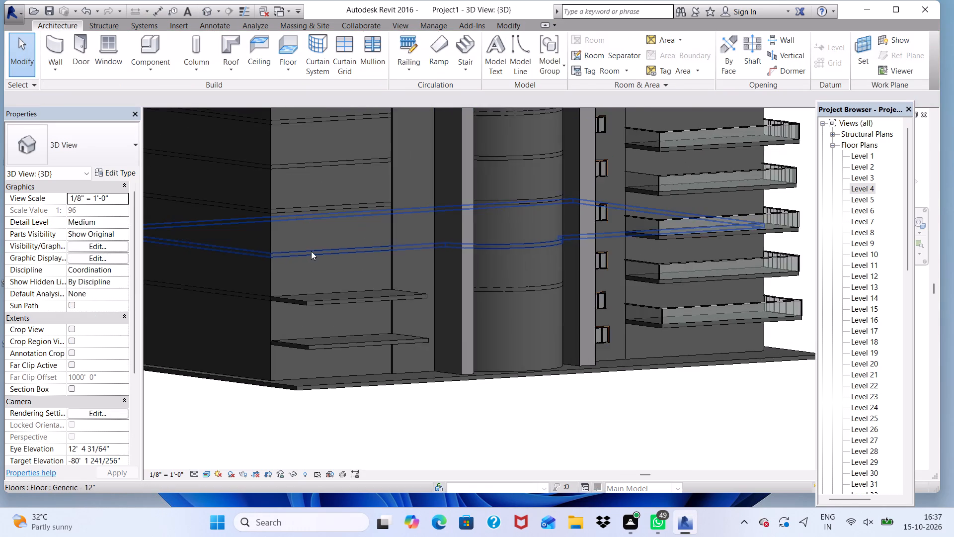
pyautogui.scroll(2, 311, 251)
pyautogui.scroll(-7, 311, 251)
pyautogui.scroll(-2, 352, 273)
pyautogui.scroll(5, 465, 245)
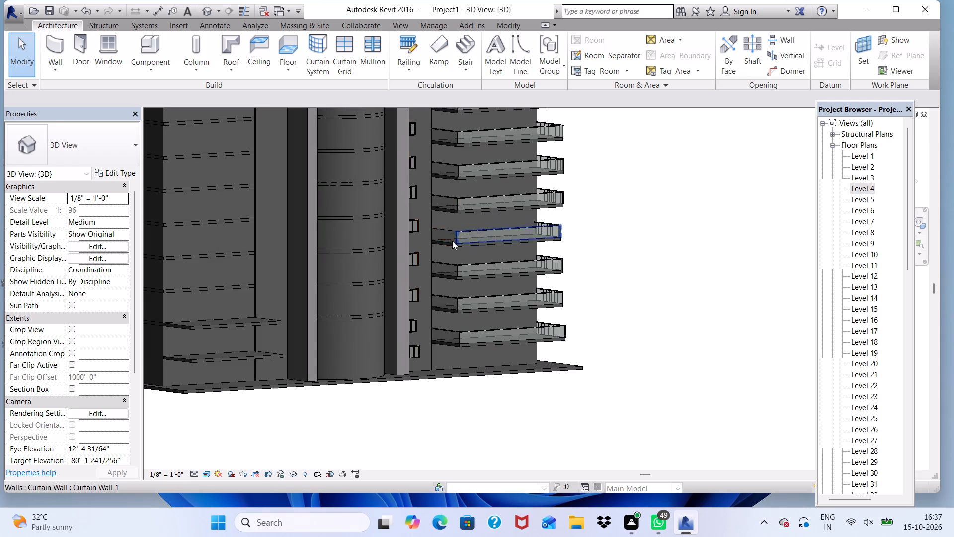
pyautogui.scroll(4, 225, 320)
pyautogui.scroll(-4, 187, 328)
pyautogui.scroll(-3, 277, 318)
pyautogui.scroll(2, 244, 331)
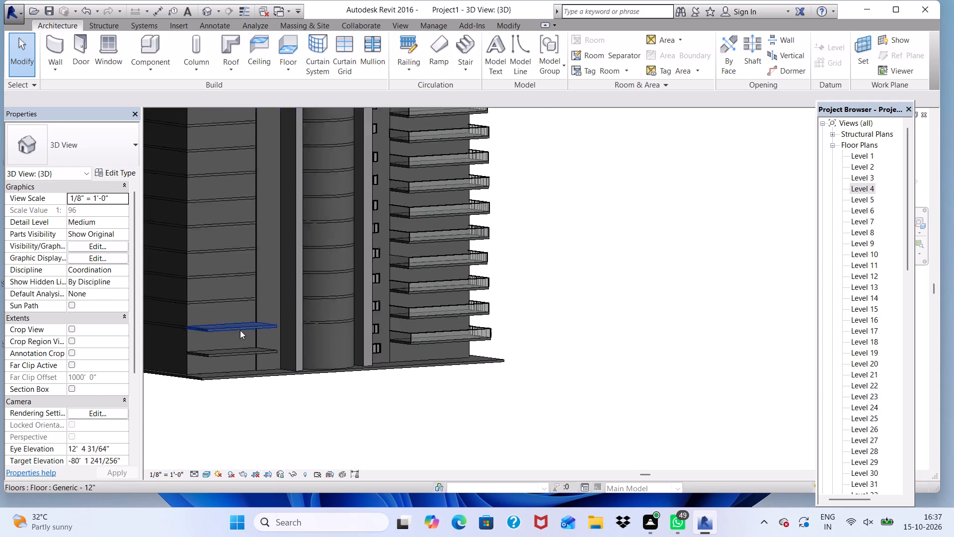
pyautogui.scroll(4, 240, 330)
pyautogui.scroll(-5, 206, 330)
pyautogui.scroll(5, 182, 335)
pyautogui.scroll(-2, 176, 325)
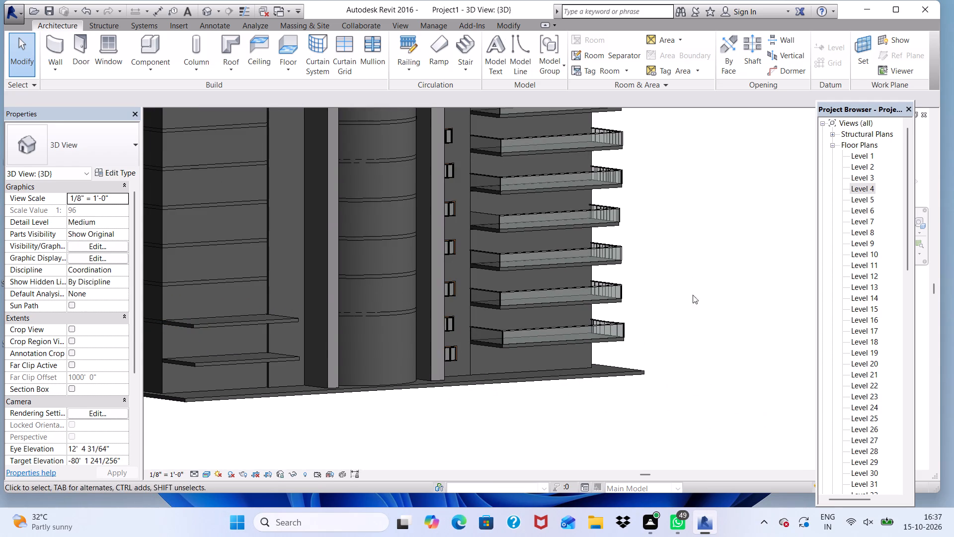
# On Level 6, create a Generic - 12" rectangular floor about 36'-2" by 16'-4" outside the plain facade, from the building corner to the thin wall's end.
pyautogui.doubleClick(862, 208)
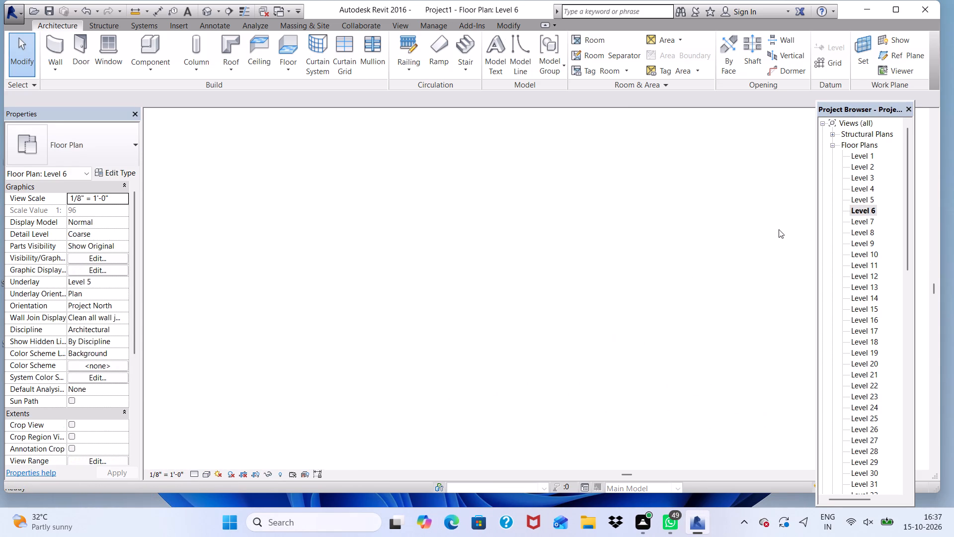
pyautogui.scroll(-15, 636, 272)
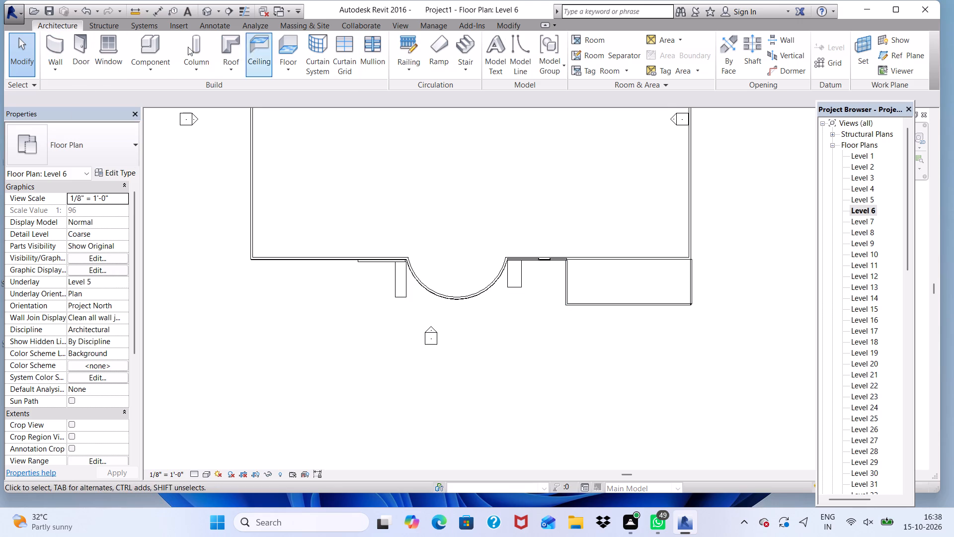
pyautogui.click(286, 53)
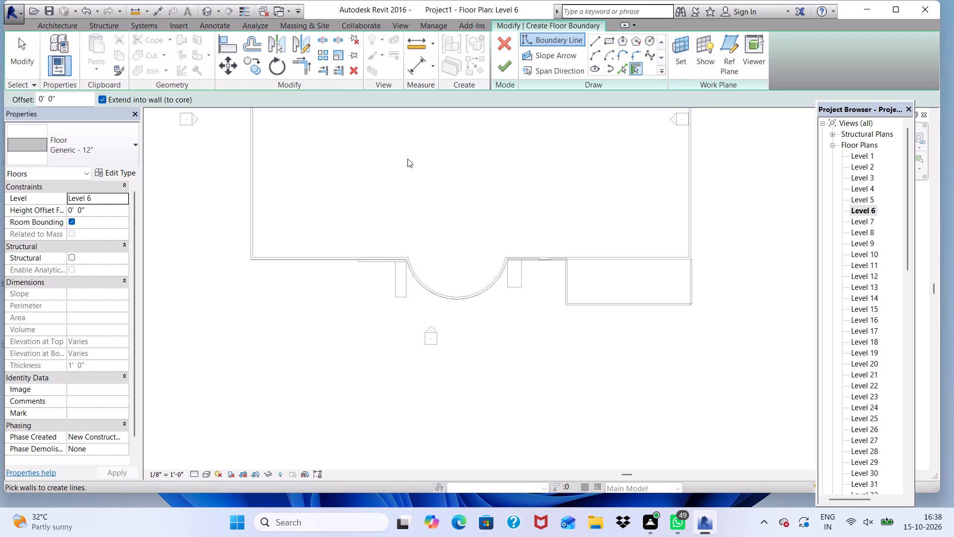
pyautogui.scroll(5, 347, 285)
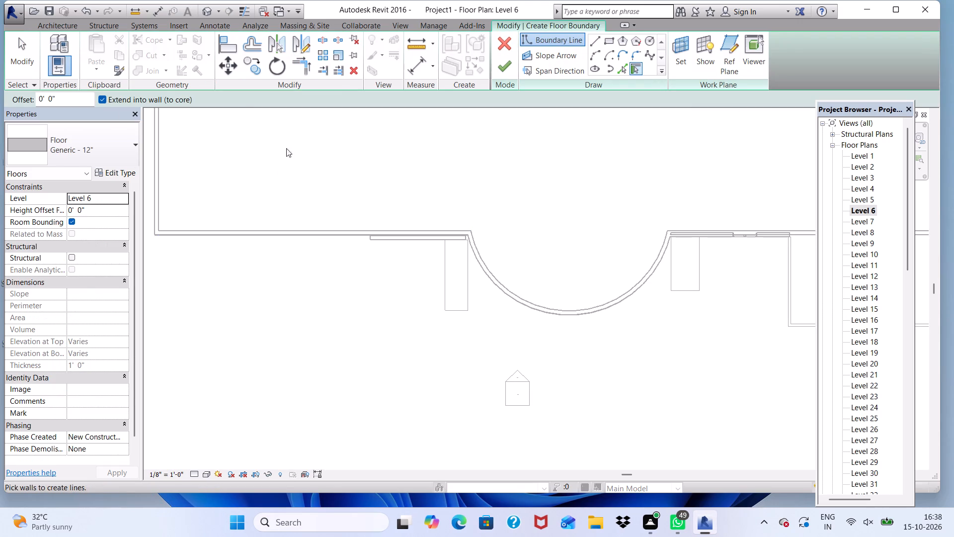
pyautogui.click(605, 37)
pyautogui.scroll(-5, 656, 109)
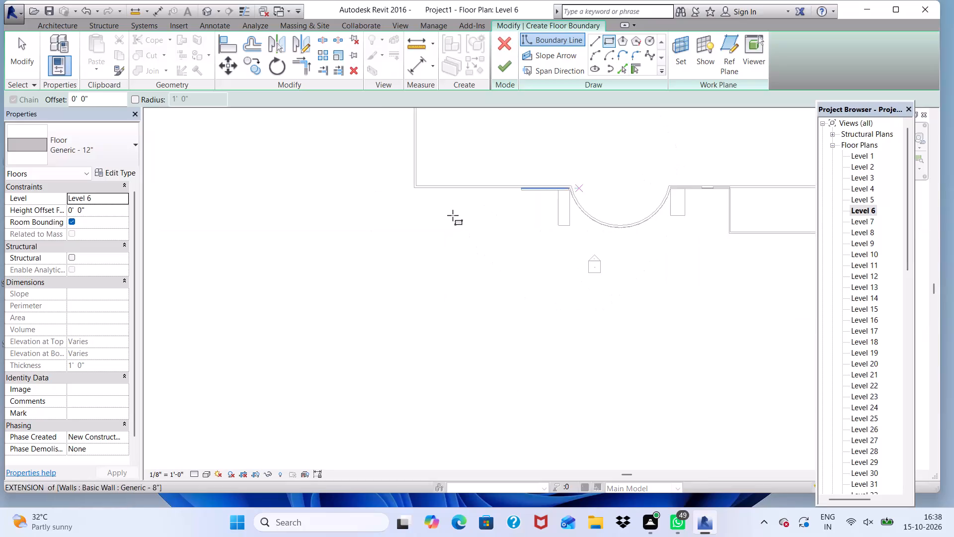
pyautogui.scroll(10, 442, 200)
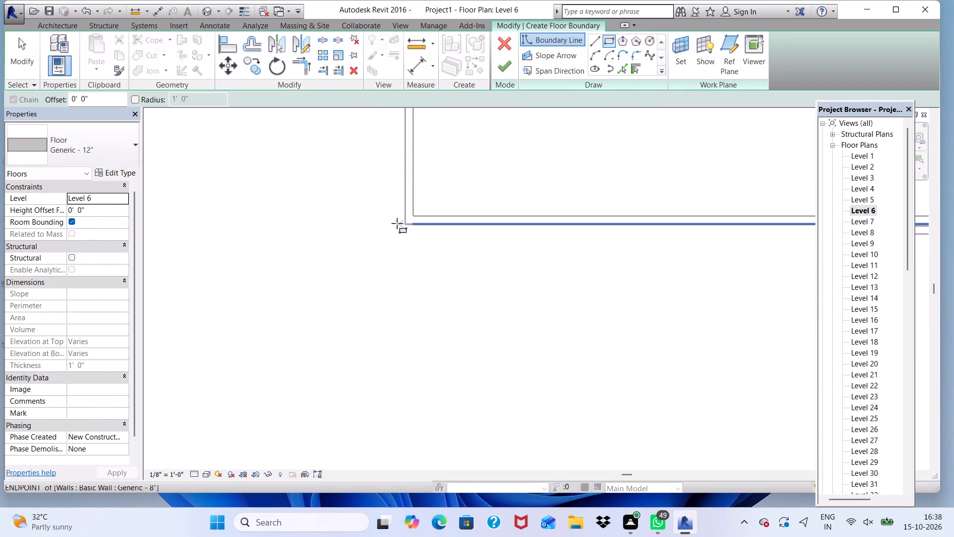
pyautogui.click(406, 224)
pyautogui.scroll(-5, 295, 188)
pyautogui.scroll(-2, 413, 180)
pyautogui.scroll(3, 546, 232)
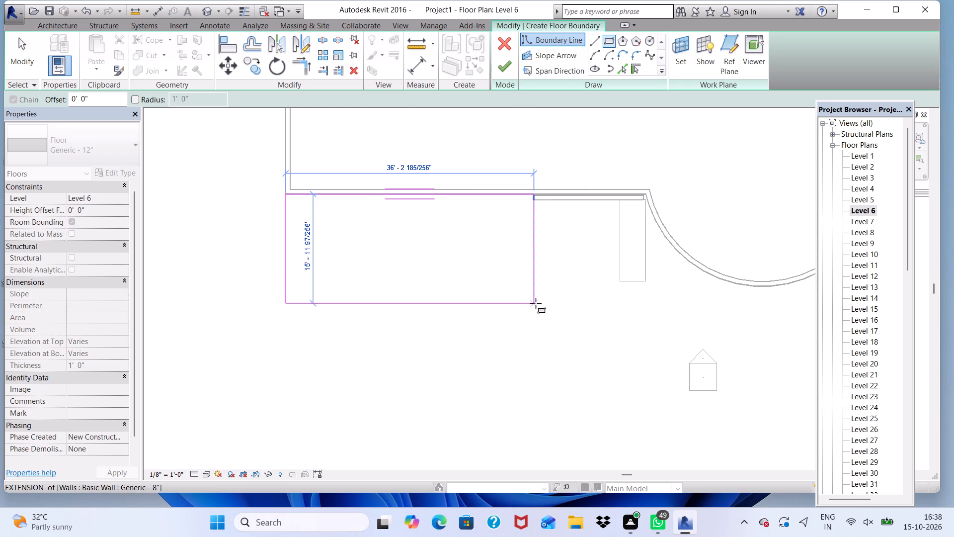
pyautogui.click(536, 306)
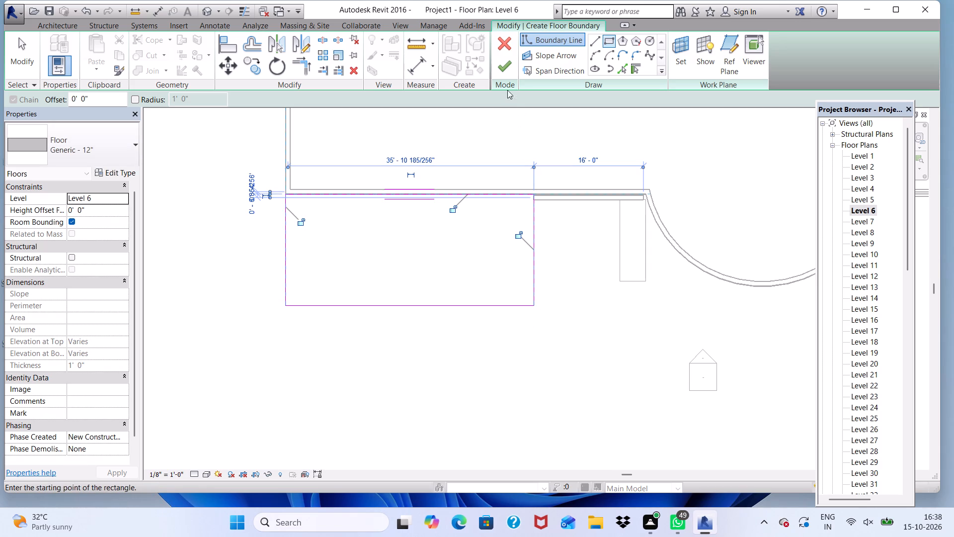
pyautogui.click(501, 66)
pyautogui.scroll(-3, 515, 161)
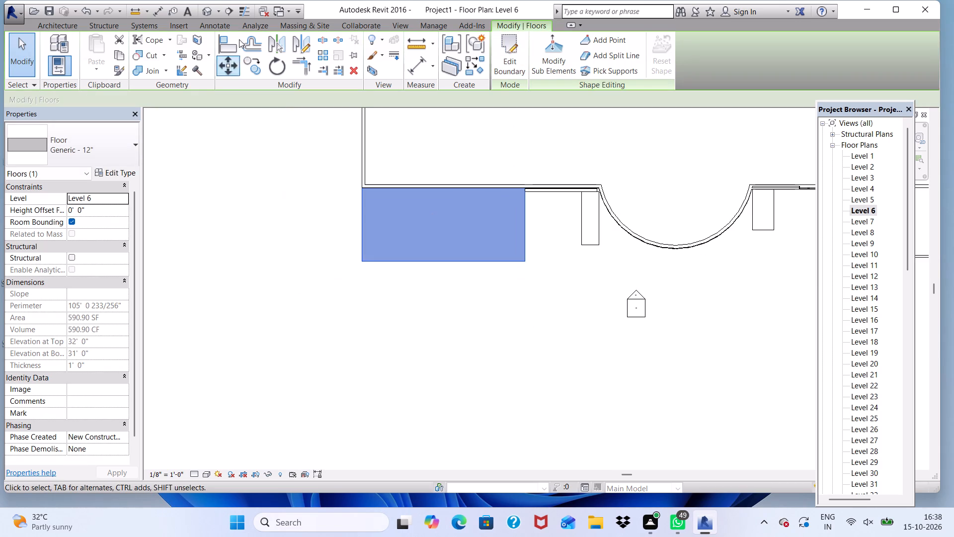
# Check the new Level 6 balcony slab in the 3D view against the slabs below and the existing balconies.
pyautogui.click(208, 8)
pyautogui.scroll(-5, 398, 246)
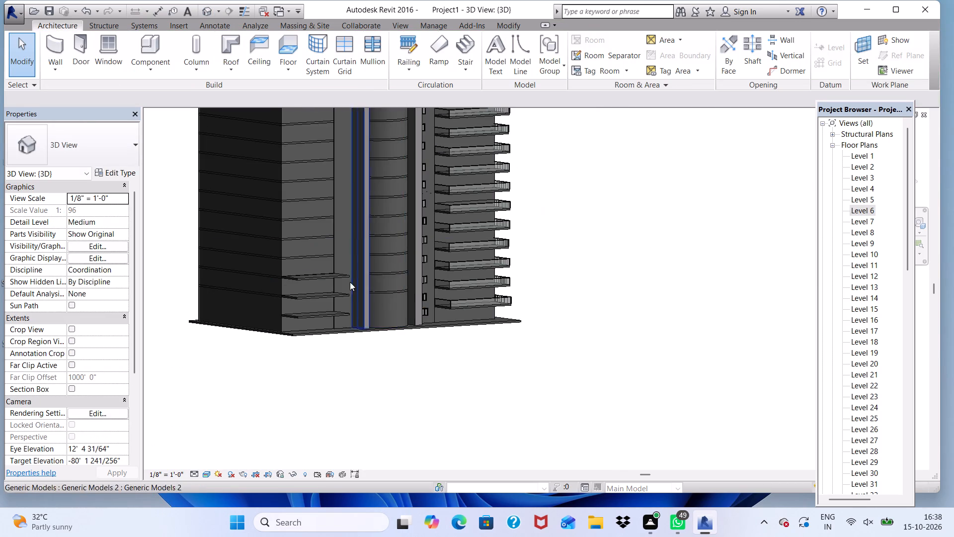
pyautogui.scroll(6, 323, 257)
pyautogui.scroll(5, 257, 341)
pyautogui.scroll(-6, 257, 336)
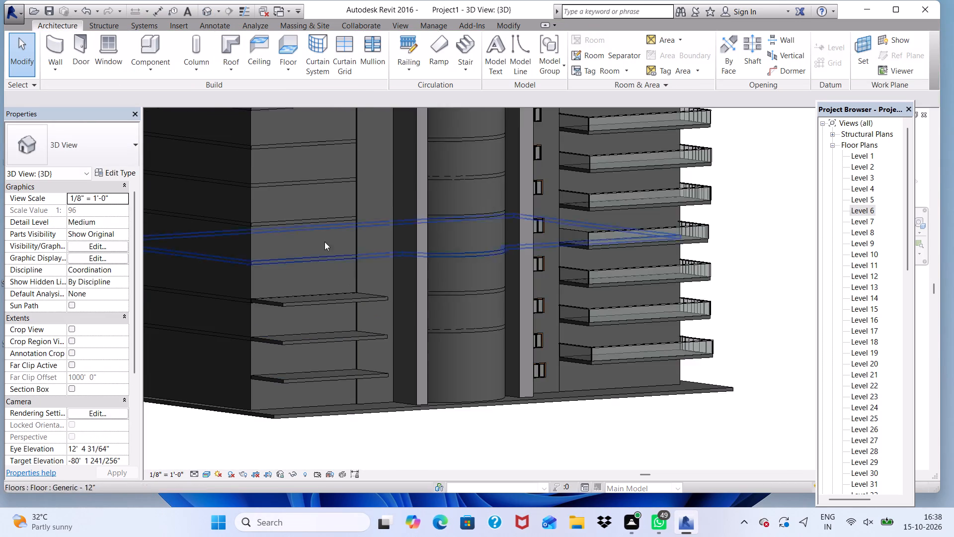
pyautogui.scroll(-4, 306, 234)
pyautogui.scroll(-3, 330, 281)
pyautogui.scroll(-2, 391, 382)
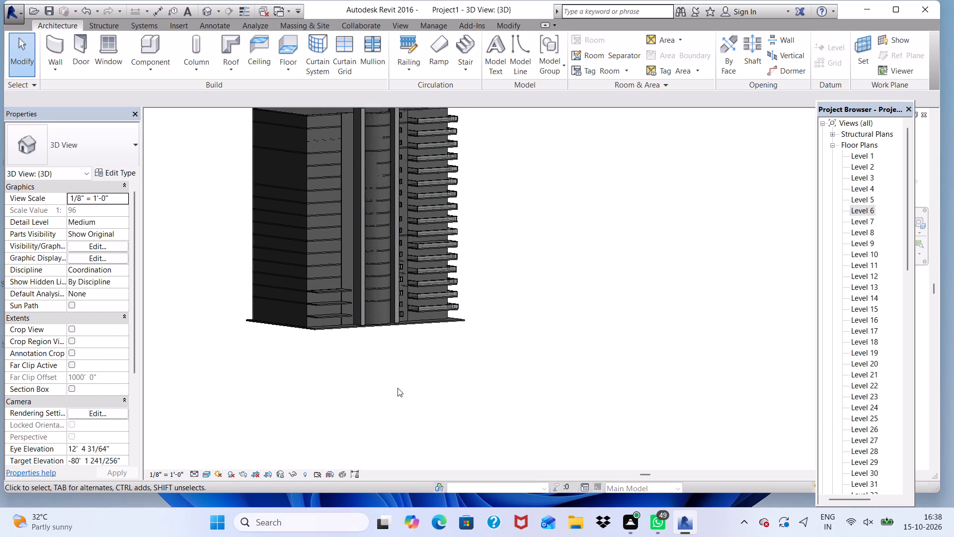
pyautogui.scroll(-1, 397, 388)
# Examine the whole building in 3D from the front, side and below, comparing the new slabs' spacing and projection with the balcony side.
pyautogui.keyDown('shift'); pyautogui.moveTo(397, 388); pyautogui.dragTo(297, 319, button='middle'); pyautogui.keyUp('shift')
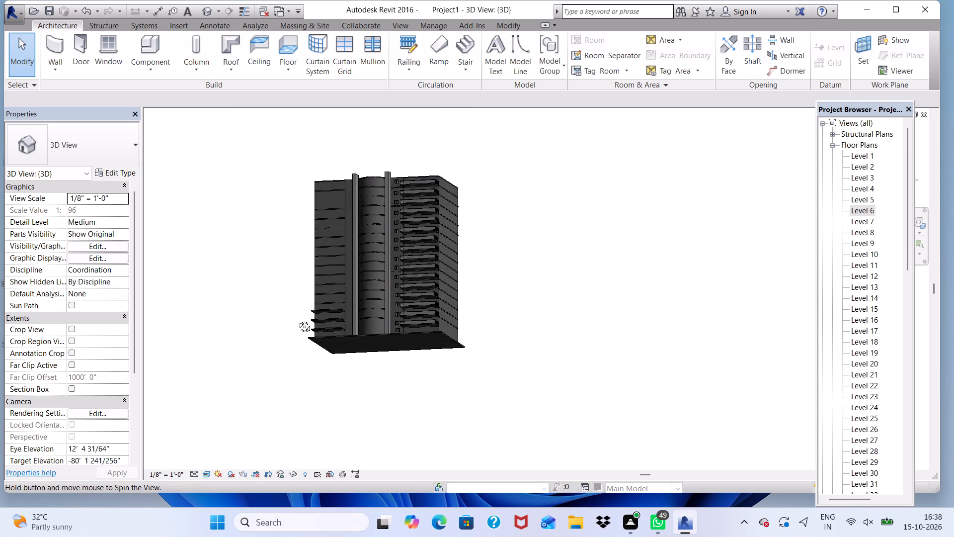
pyautogui.keyDown('shift'); pyautogui.moveTo(297, 319); pyautogui.dragTo(341, 373, button='middle'); pyautogui.keyUp('shift')
pyautogui.scroll(6, 331, 300)
pyautogui.scroll(-1, 331, 300)
pyautogui.scroll(6, 307, 309)
pyautogui.scroll(-4, 305, 309)
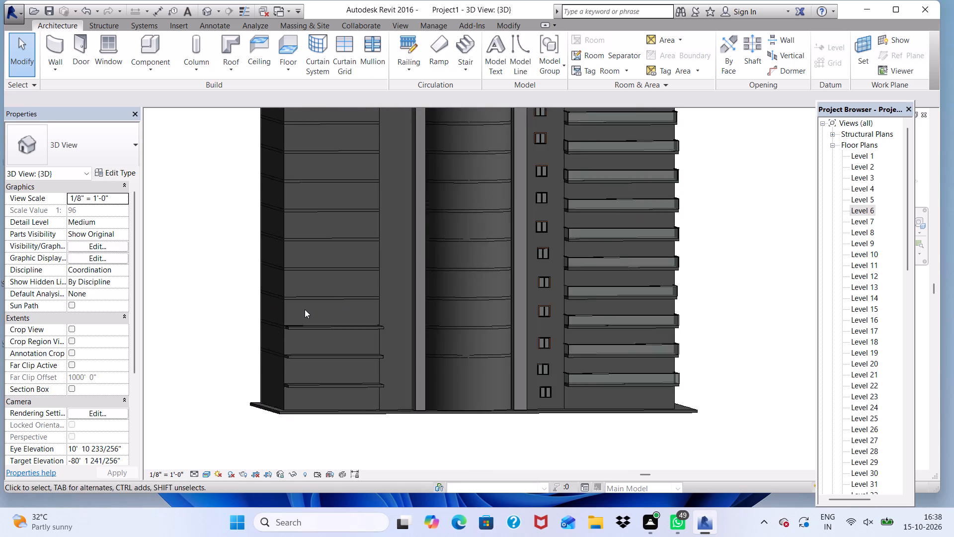
pyautogui.moveTo(305, 309); pyautogui.dragTo(437, 336, button='middle')
pyautogui.scroll(-5, 437, 336)
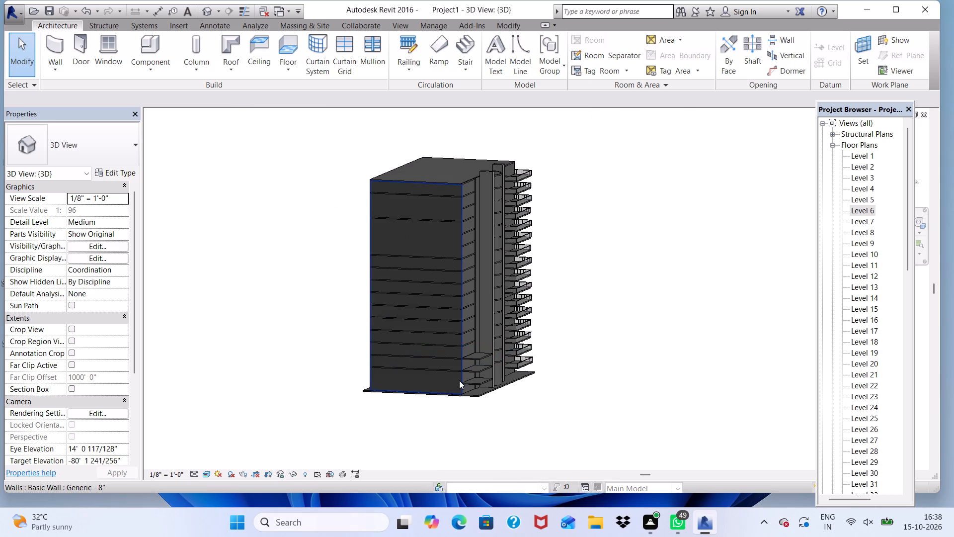
pyautogui.scroll(4, 469, 192)
pyautogui.scroll(1, 429, 180)
pyautogui.scroll(-4, 426, 167)
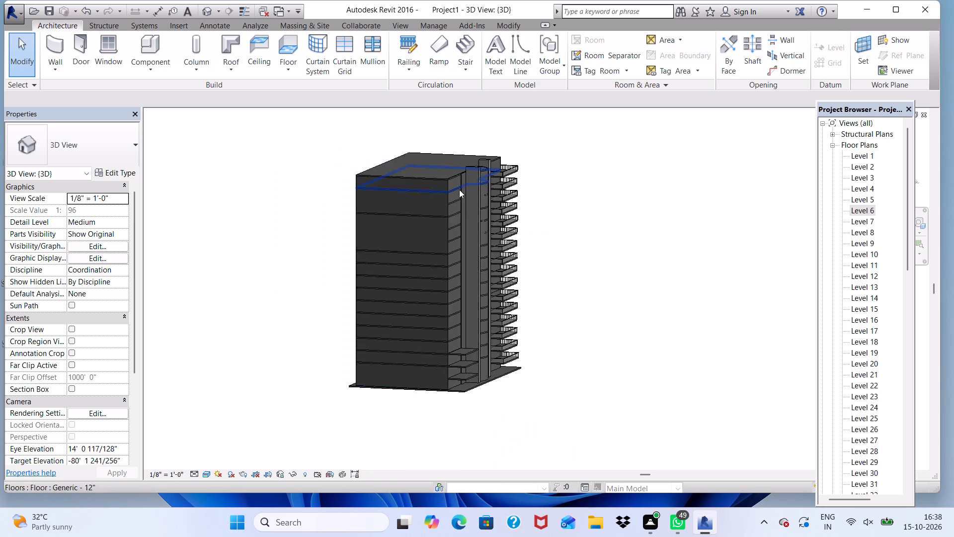
pyautogui.scroll(-5, 459, 189)
pyautogui.scroll(6, 453, 313)
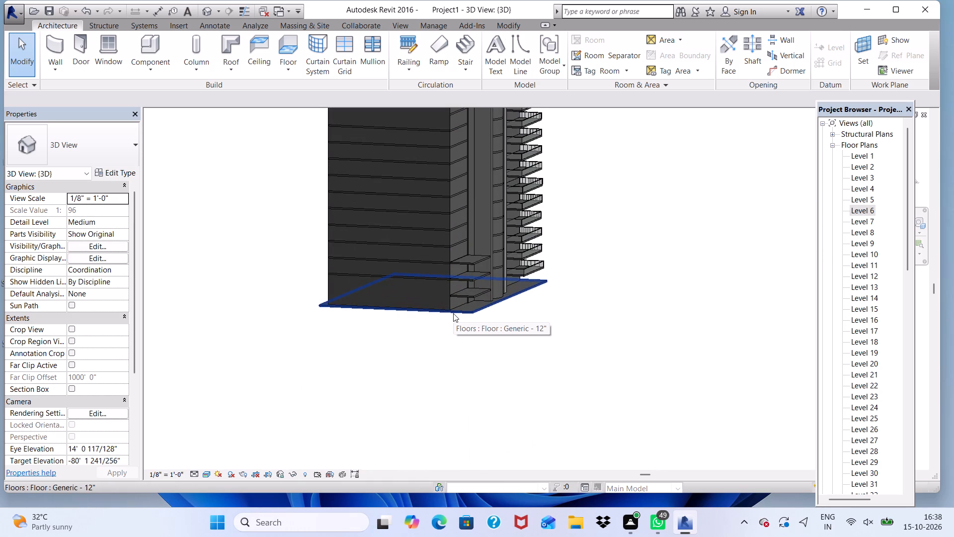
pyautogui.scroll(1, 458, 307)
pyautogui.scroll(-4, 518, 291)
pyautogui.scroll(-1, 577, 281)
pyautogui.moveTo(602, 318); pyautogui.dragTo(546, 349, button='middle')
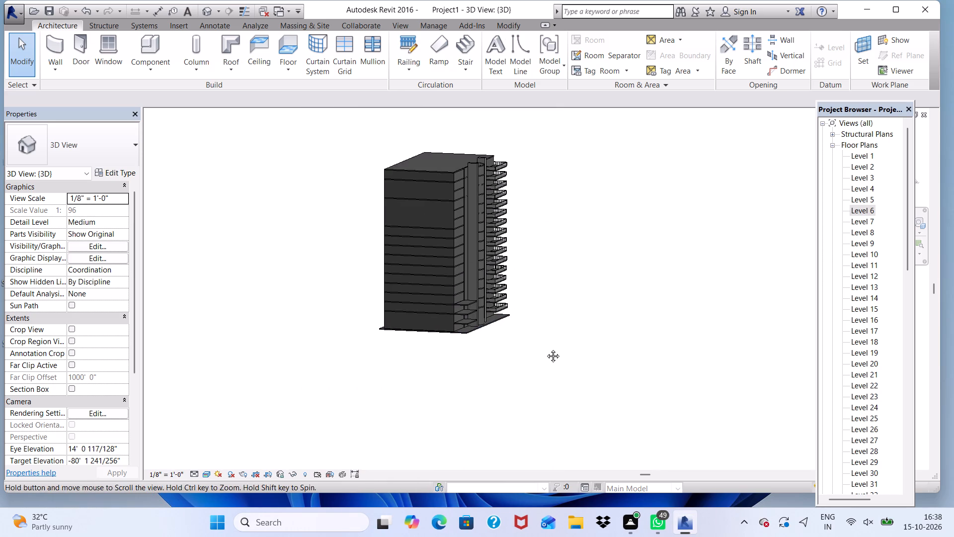
pyautogui.moveTo(546, 349); pyautogui.dragTo(541, 348, button='middle')
pyautogui.scroll(-1, 541, 348)
pyautogui.keyDown('shift'); pyautogui.moveTo(530, 352); pyautogui.dragTo(464, 282, button='middle'); pyautogui.keyUp('shift')
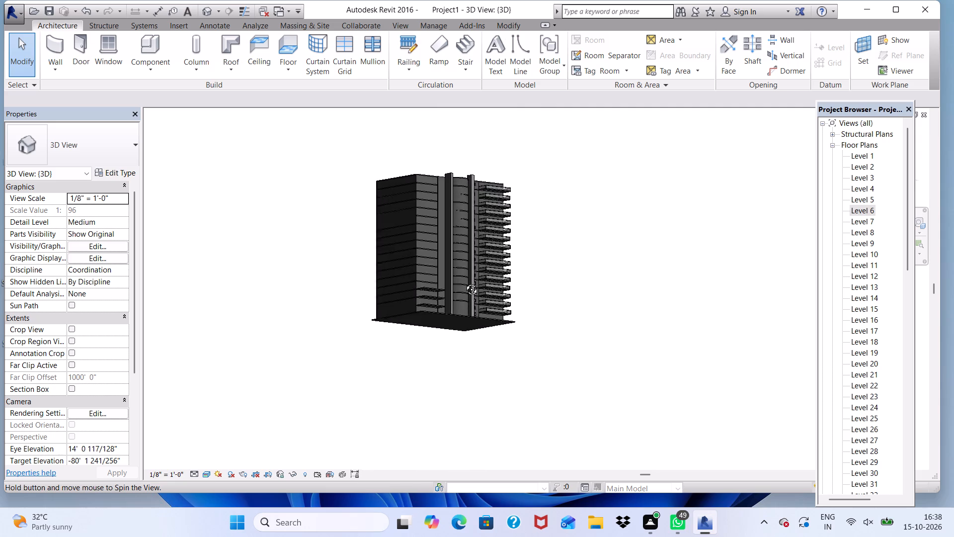
pyautogui.keyDown('shift'); pyautogui.moveTo(464, 282); pyautogui.dragTo(384, 338, button='middle'); pyautogui.keyUp('shift')
pyautogui.scroll(2, 440, 245)
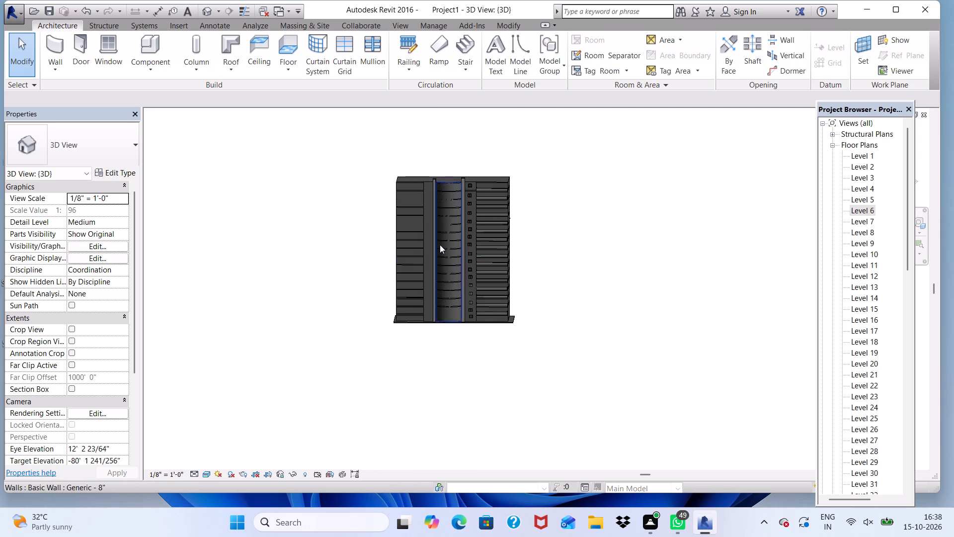
pyautogui.scroll(4, 440, 245)
pyautogui.scroll(-1, 484, 205)
pyautogui.scroll(5, 475, 196)
pyautogui.scroll(-11, 475, 196)
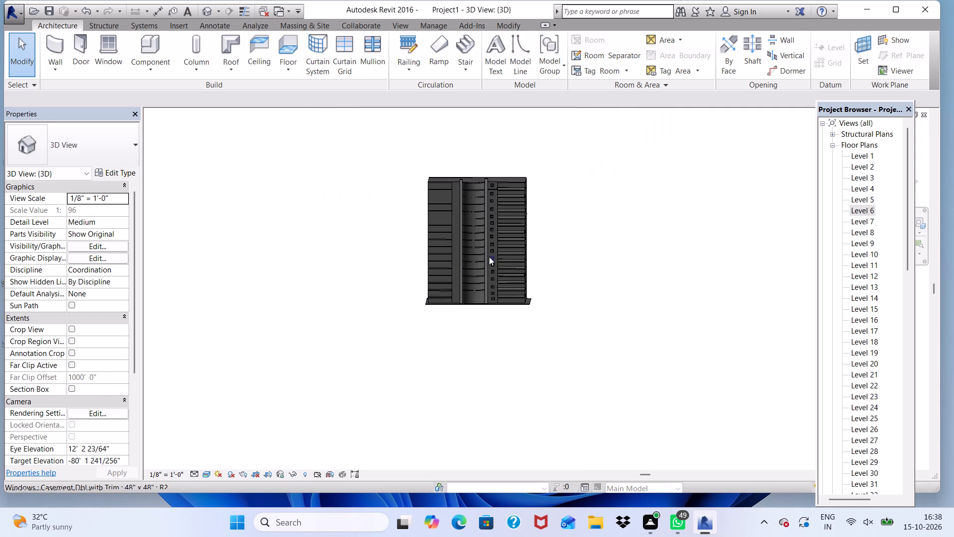
pyautogui.scroll(6, 484, 233)
pyautogui.scroll(-3, 462, 166)
pyautogui.scroll(-2, 423, 292)
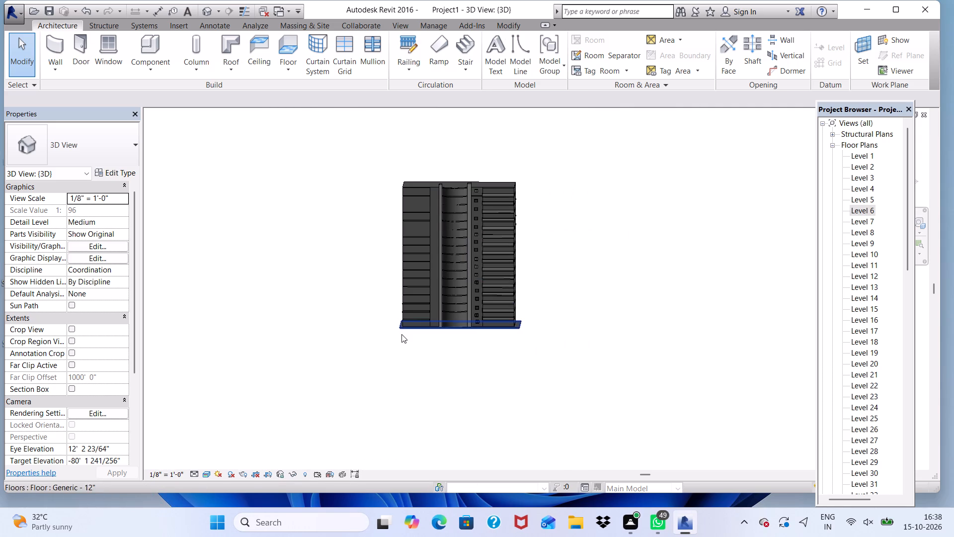
pyautogui.keyDown('shift'); pyautogui.moveTo(401, 334); pyautogui.dragTo(524, 340, button='middle'); pyautogui.keyUp('shift')
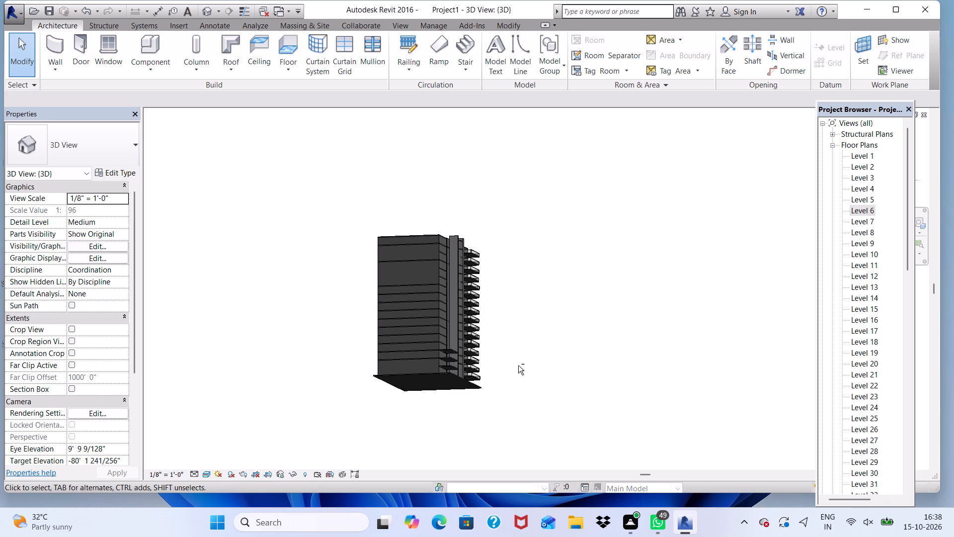
pyautogui.keyDown('shift'); pyautogui.moveTo(518, 365); pyautogui.dragTo(419, 412, button='middle'); pyautogui.keyUp('shift')
pyautogui.scroll(5, 387, 373)
pyautogui.scroll(-1, 392, 371)
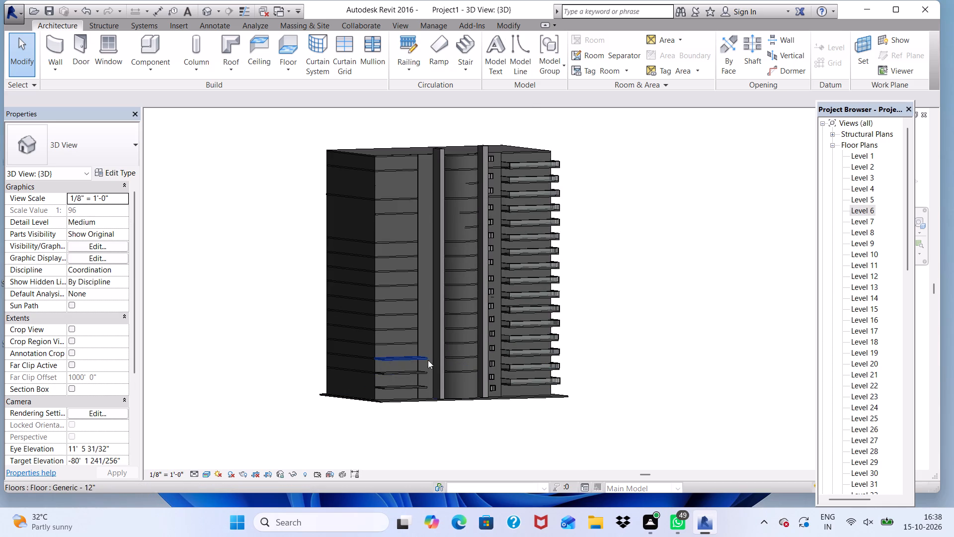
# On Level 8, create a Generic - 12" floor about 36'-2" by 16'-4" from the plain facade's corner to the thin wall's end; check it in 3D.
pyautogui.doubleClick(862, 232)
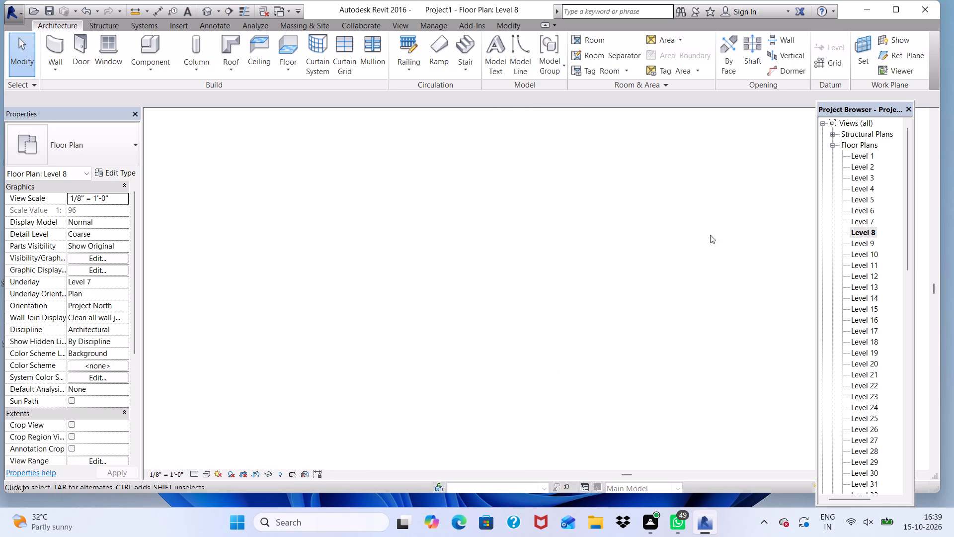
pyautogui.scroll(-10, 511, 245)
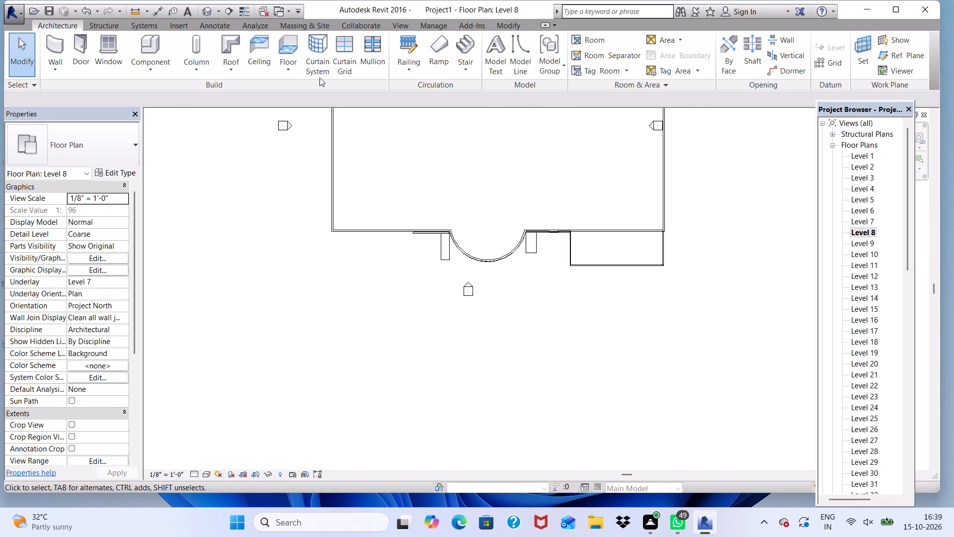
pyautogui.click(287, 51)
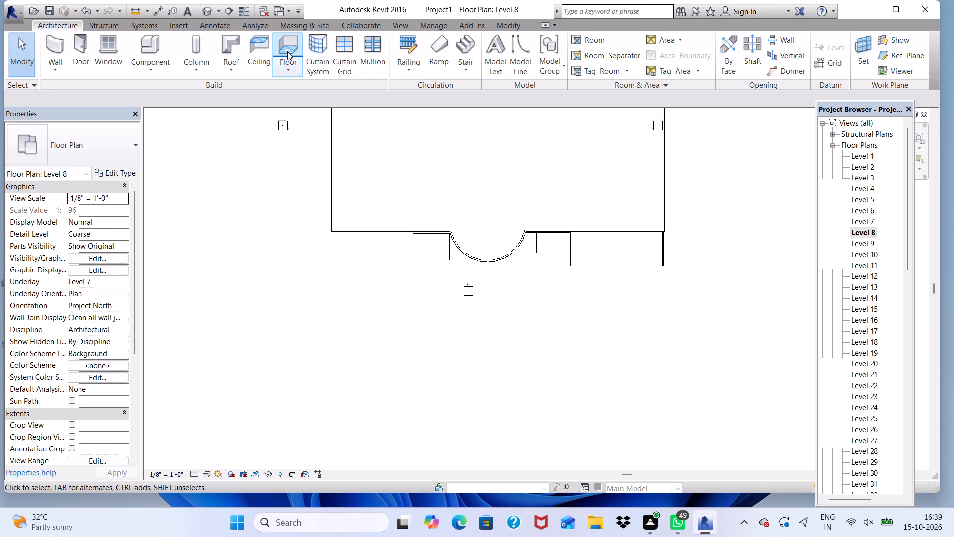
pyautogui.click(612, 33)
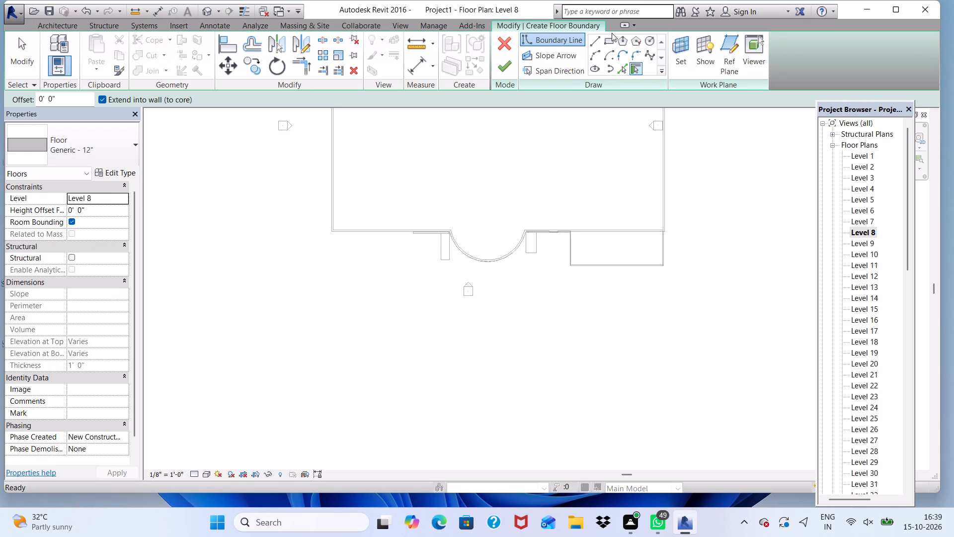
pyautogui.click(612, 35)
pyautogui.scroll(4, 438, 254)
pyautogui.scroll(4, 393, 220)
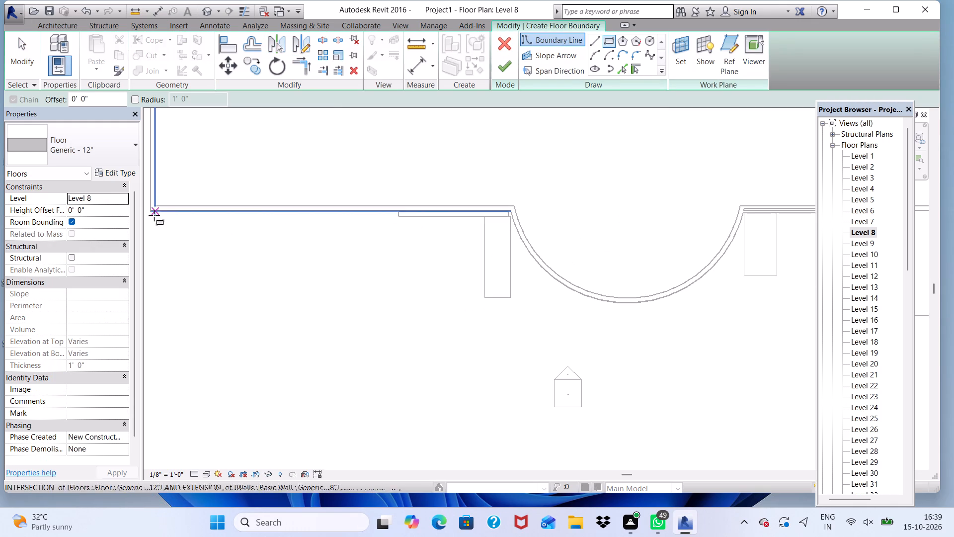
pyautogui.scroll(5, 142, 207)
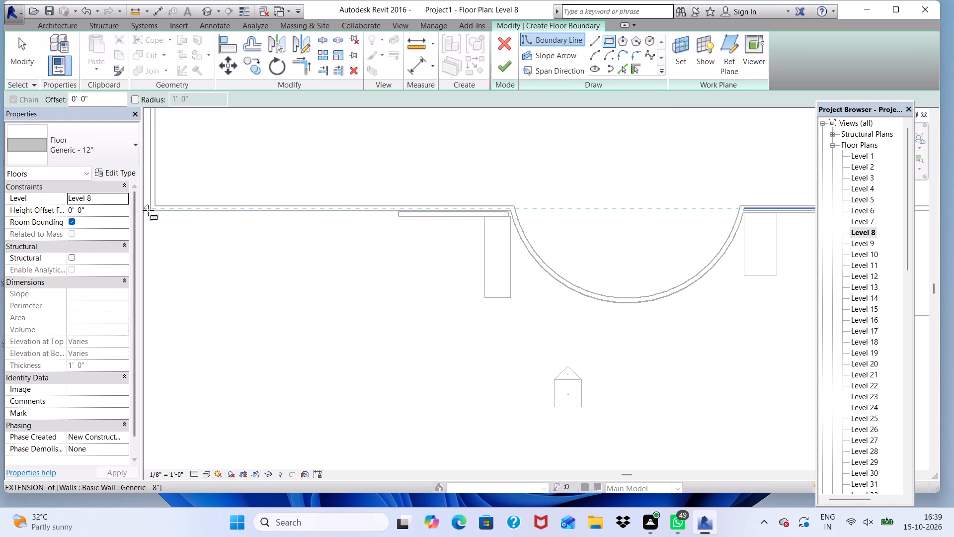
pyautogui.scroll(4, 167, 211)
pyautogui.scroll(-9, 150, 210)
pyautogui.scroll(9, 226, 224)
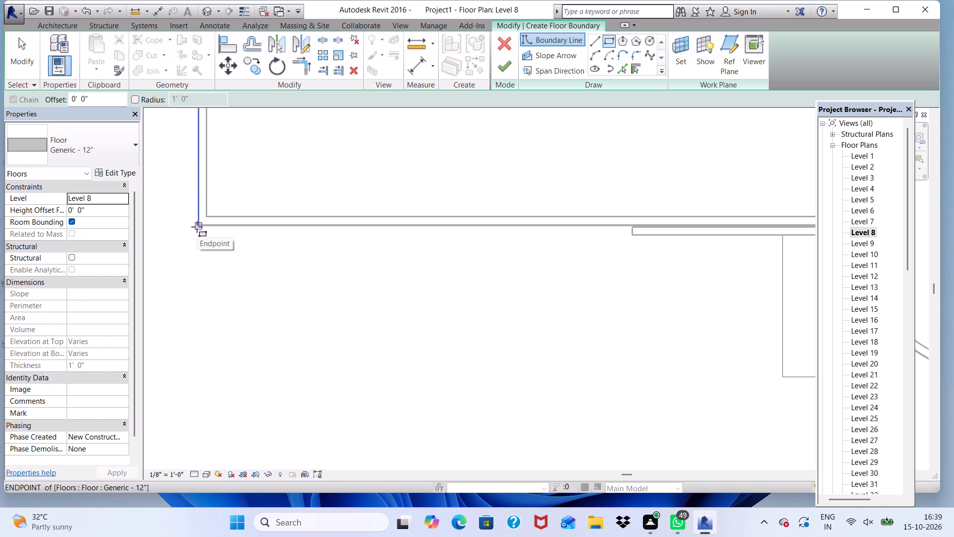
pyautogui.click(197, 227)
pyautogui.scroll(-8, 409, 245)
pyautogui.scroll(3, 523, 304)
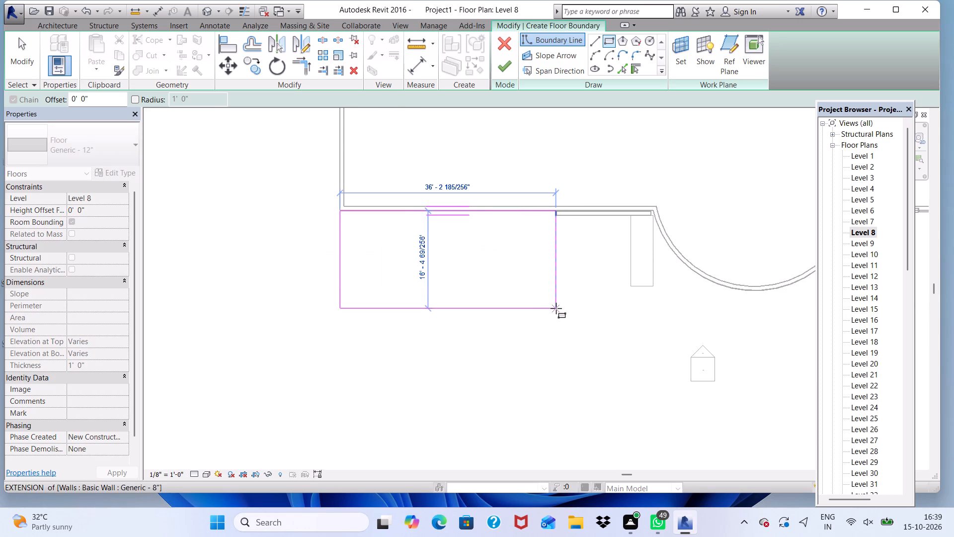
pyautogui.click(556, 308)
pyautogui.click(492, 61)
pyautogui.click(503, 65)
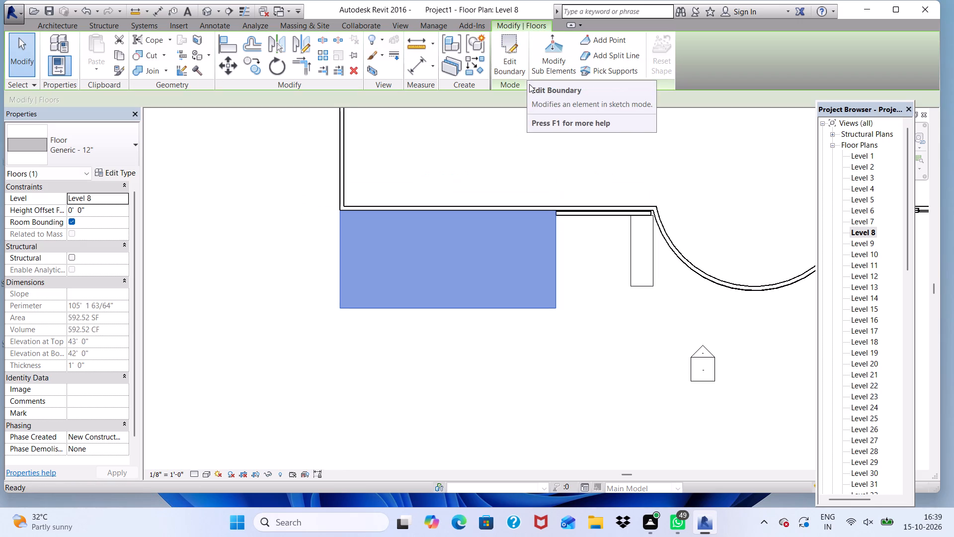
pyautogui.click(207, 16)
pyautogui.scroll(2, 406, 411)
pyautogui.scroll(4, 477, 309)
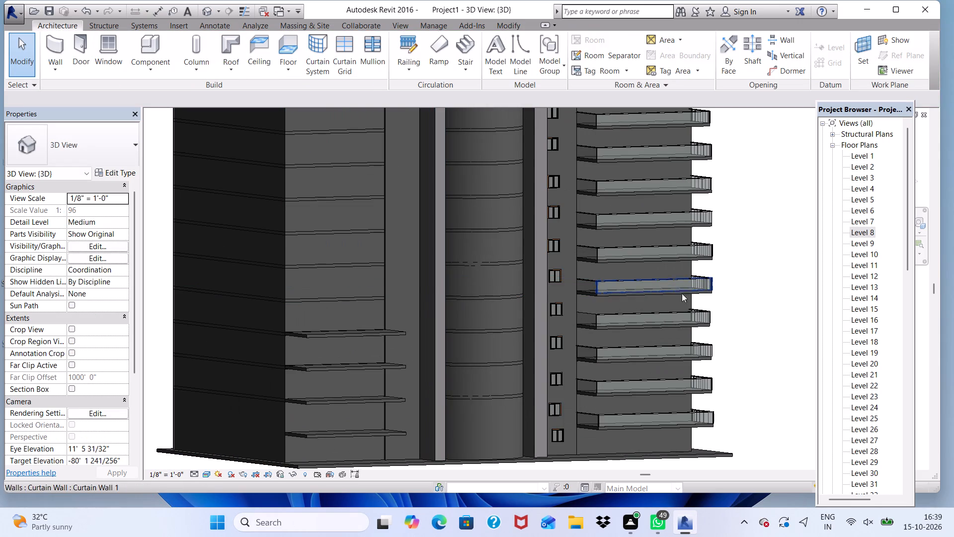
# On Level 10, create a Generic - 12" floor about 36'-2" by 16'-4" from the plain facade's corner to the thin wall's end; check it in 3D.
pyautogui.doubleClick(857, 253)
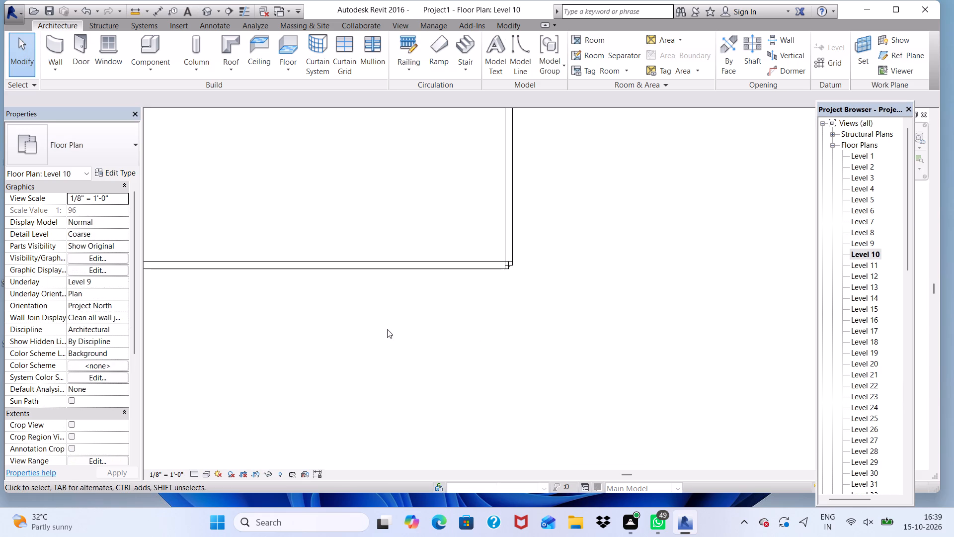
pyautogui.scroll(-5, 377, 327)
pyautogui.scroll(-10, 414, 165)
pyautogui.scroll(-6, 319, 166)
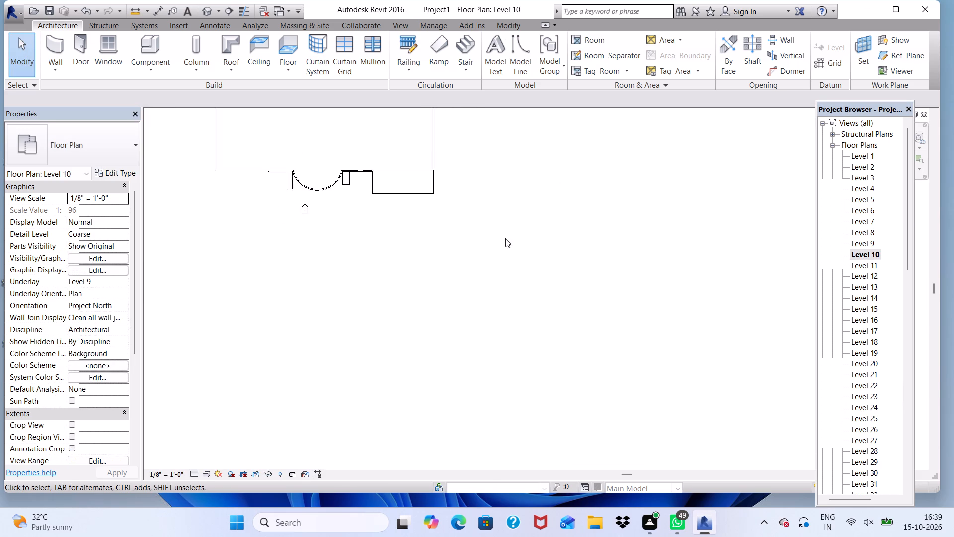
pyautogui.scroll(-1, 505, 238)
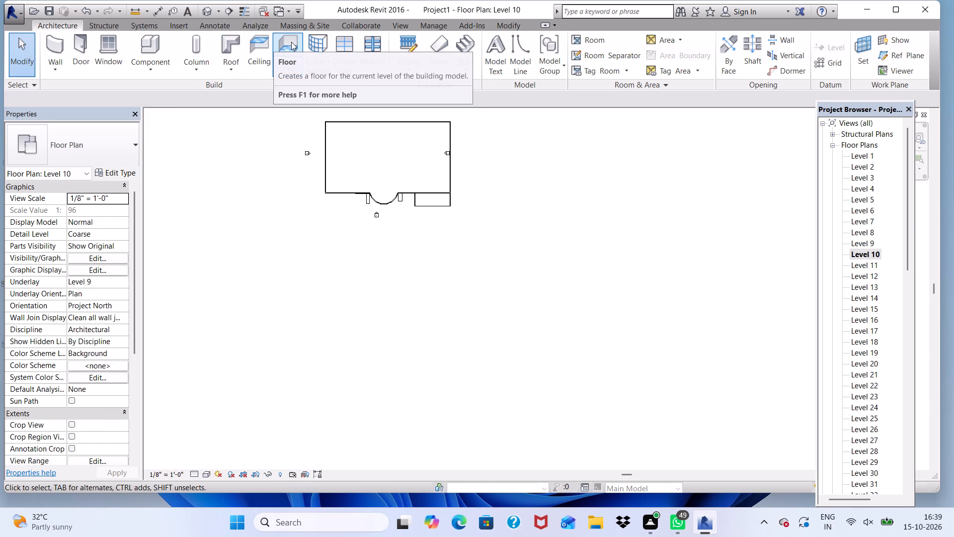
pyautogui.click(291, 42)
pyautogui.click(611, 38)
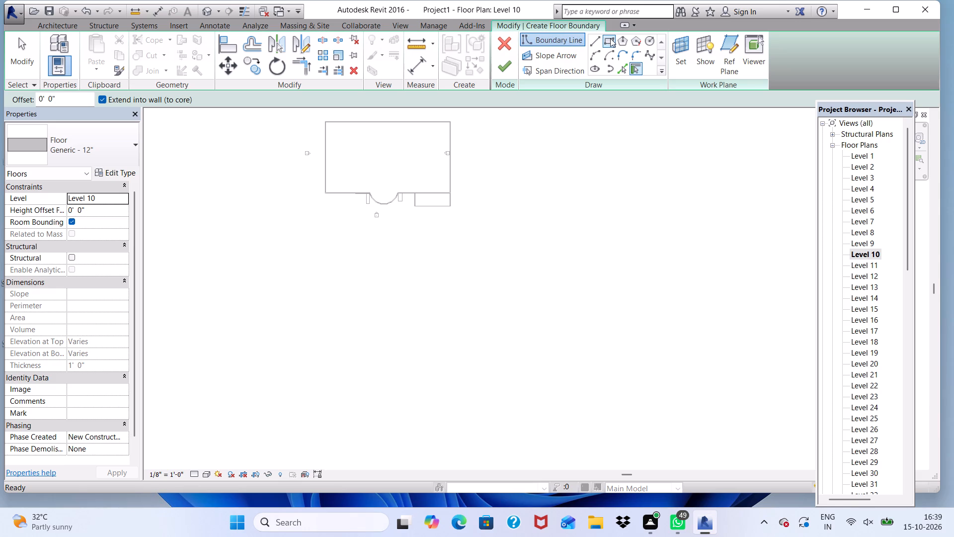
pyautogui.scroll(20, 350, 202)
pyautogui.scroll(2, 350, 202)
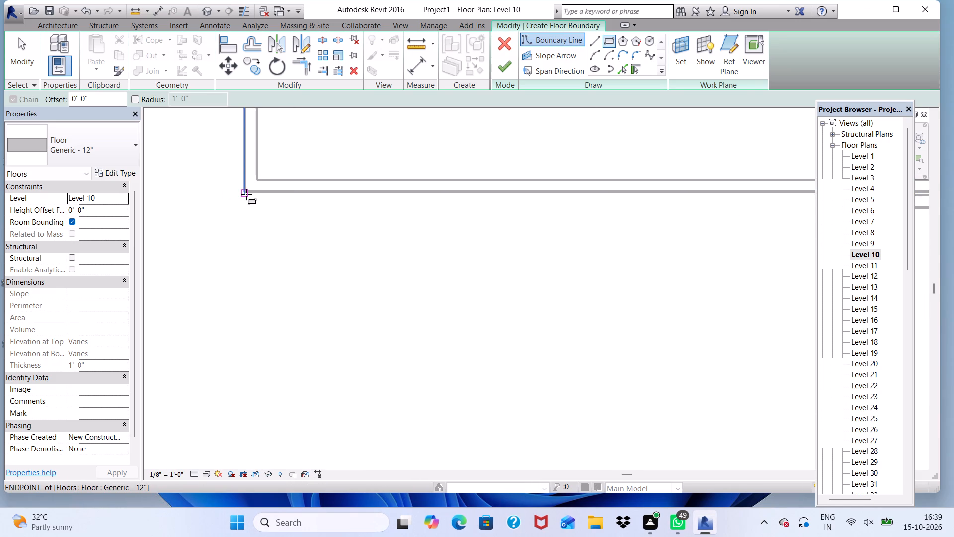
pyautogui.click(244, 191)
pyautogui.scroll(-5, 371, 216)
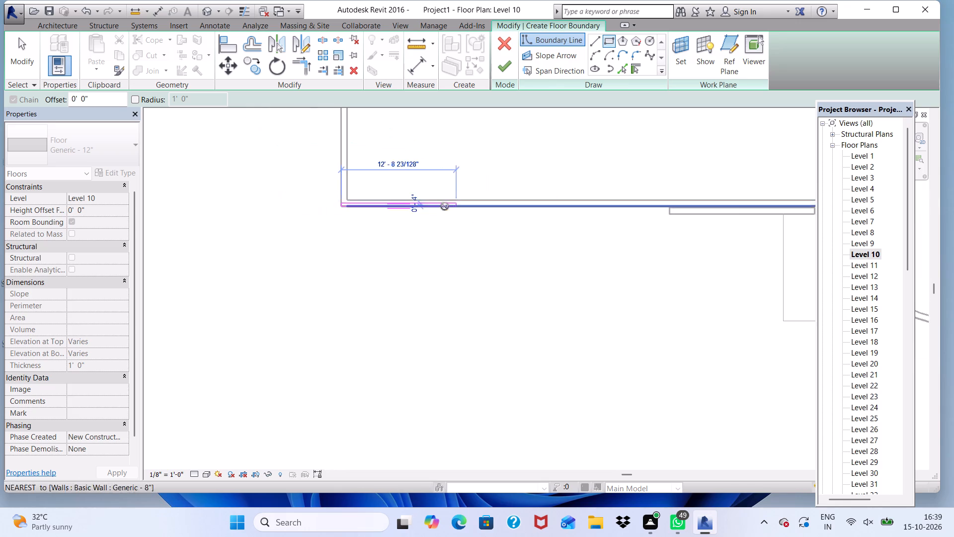
pyautogui.scroll(-5, 445, 217)
pyautogui.scroll(7, 571, 269)
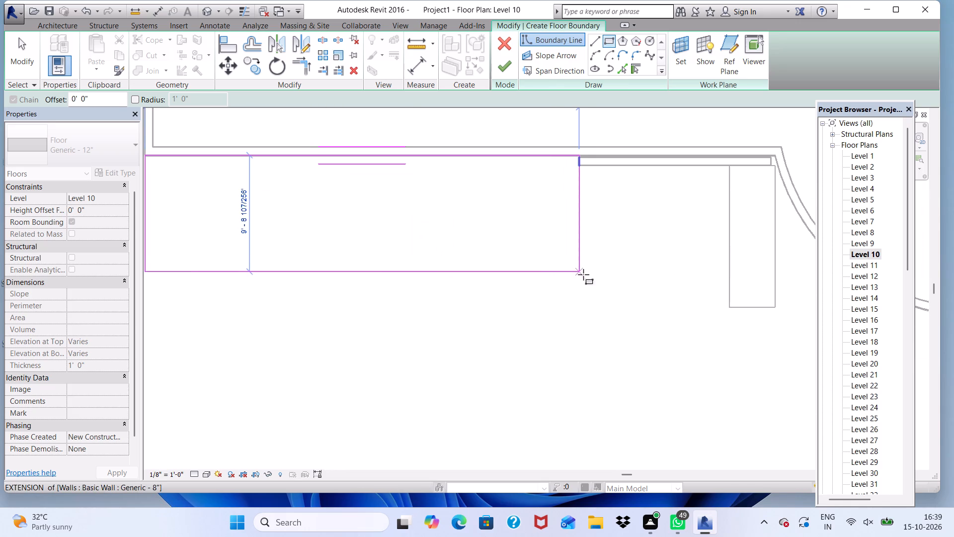
pyautogui.scroll(-5, 591, 295)
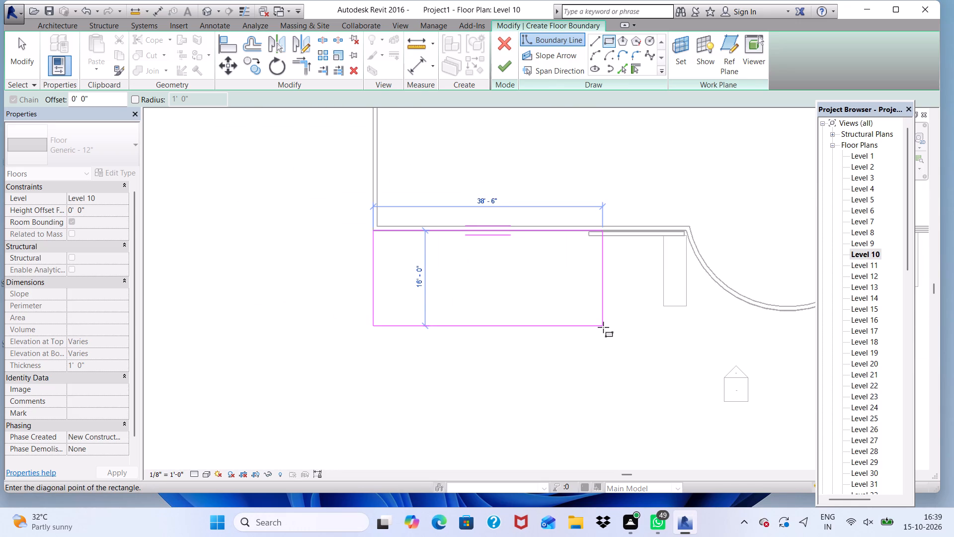
pyautogui.scroll(4, 603, 327)
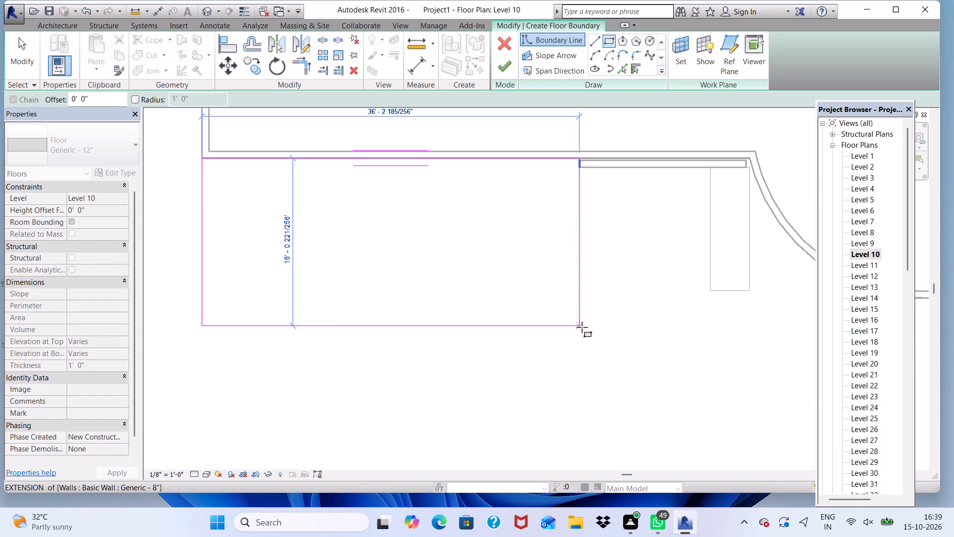
pyautogui.click(582, 328)
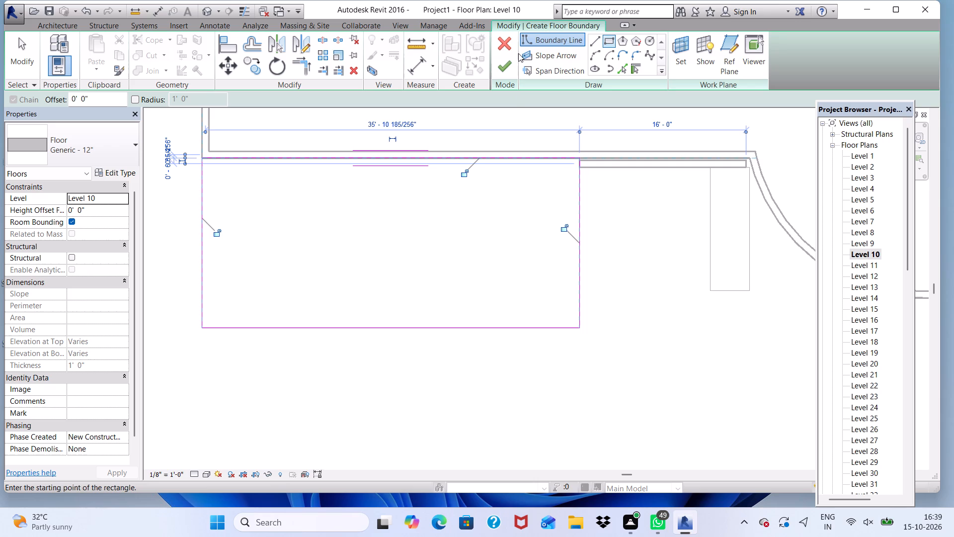
pyautogui.click(497, 71)
pyautogui.scroll(-7, 493, 104)
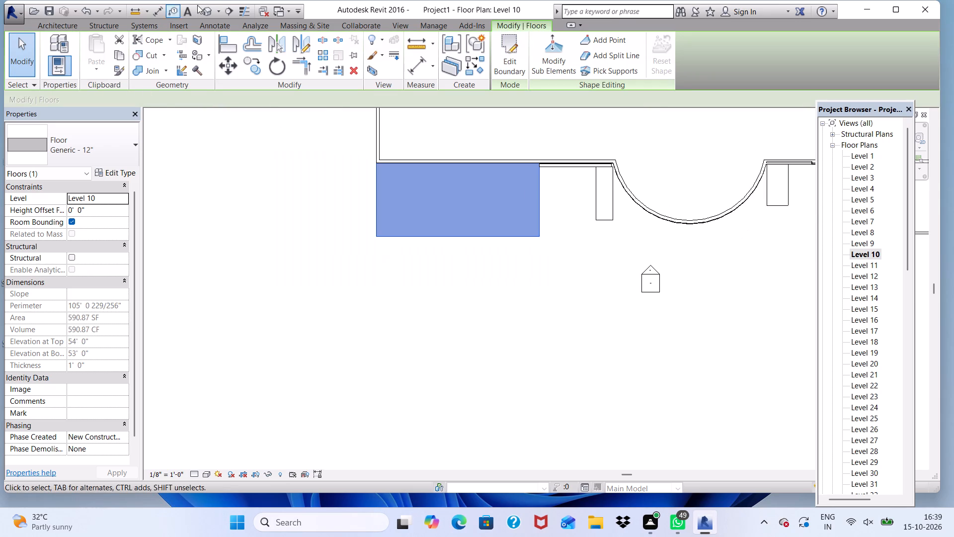
pyautogui.click(204, 7)
pyautogui.scroll(-5, 284, 141)
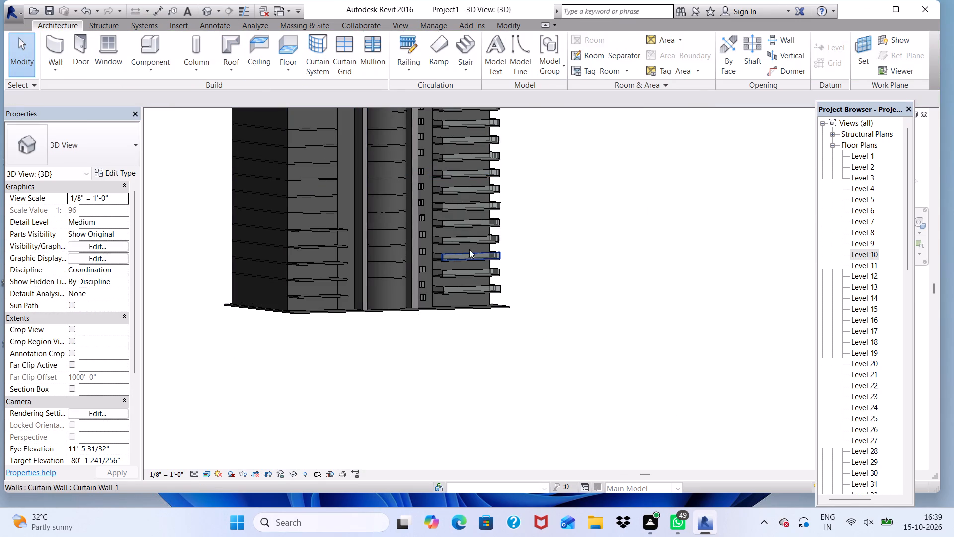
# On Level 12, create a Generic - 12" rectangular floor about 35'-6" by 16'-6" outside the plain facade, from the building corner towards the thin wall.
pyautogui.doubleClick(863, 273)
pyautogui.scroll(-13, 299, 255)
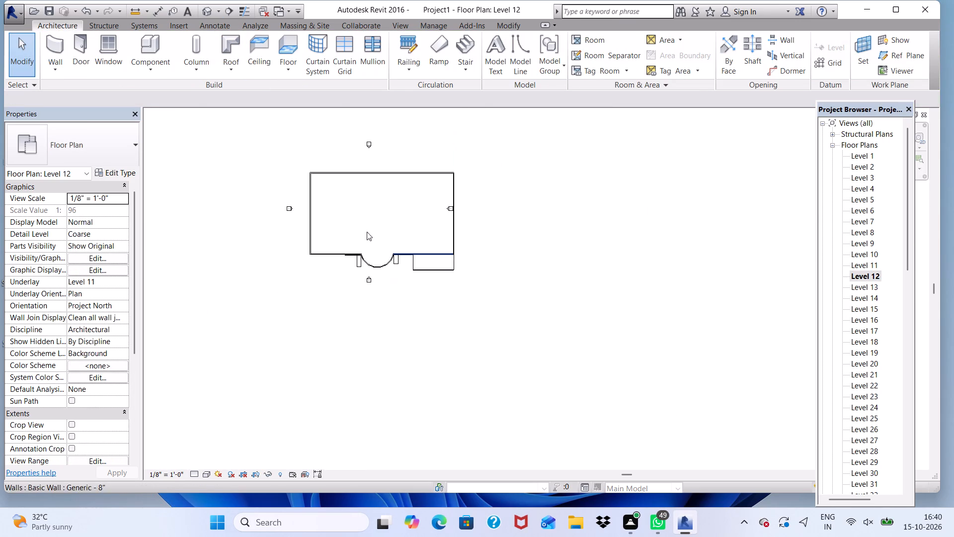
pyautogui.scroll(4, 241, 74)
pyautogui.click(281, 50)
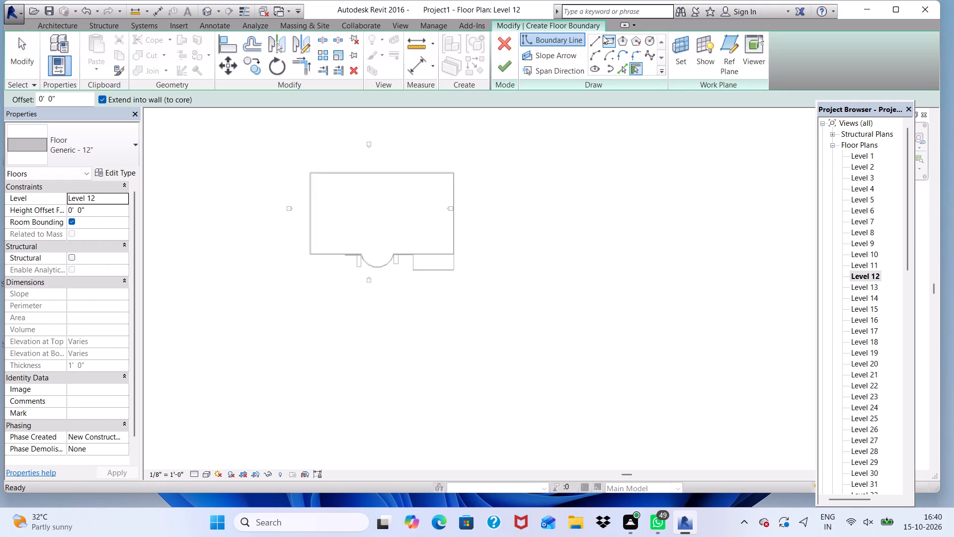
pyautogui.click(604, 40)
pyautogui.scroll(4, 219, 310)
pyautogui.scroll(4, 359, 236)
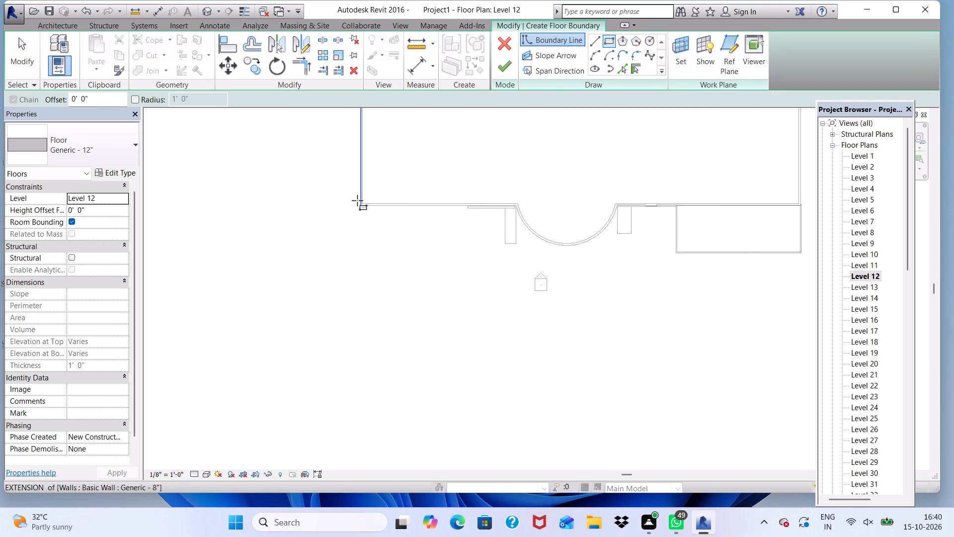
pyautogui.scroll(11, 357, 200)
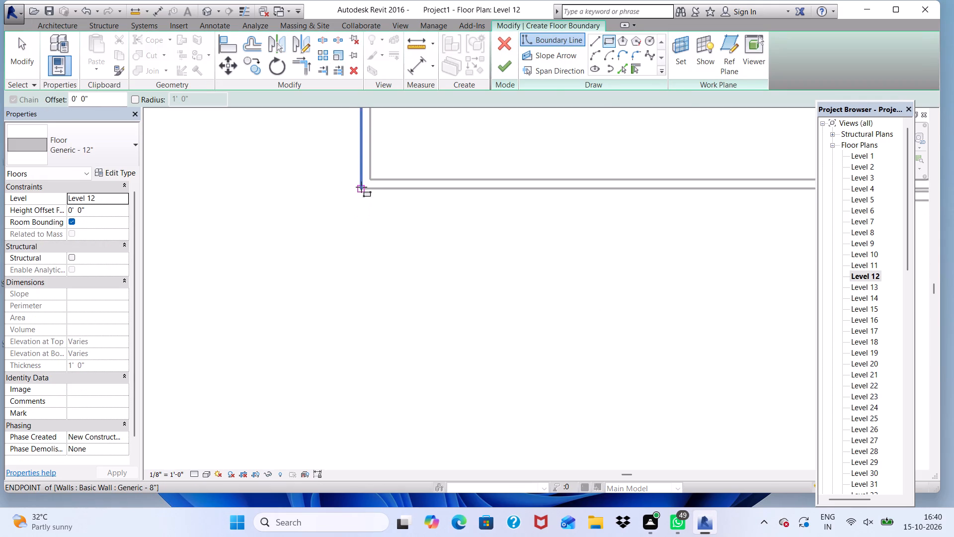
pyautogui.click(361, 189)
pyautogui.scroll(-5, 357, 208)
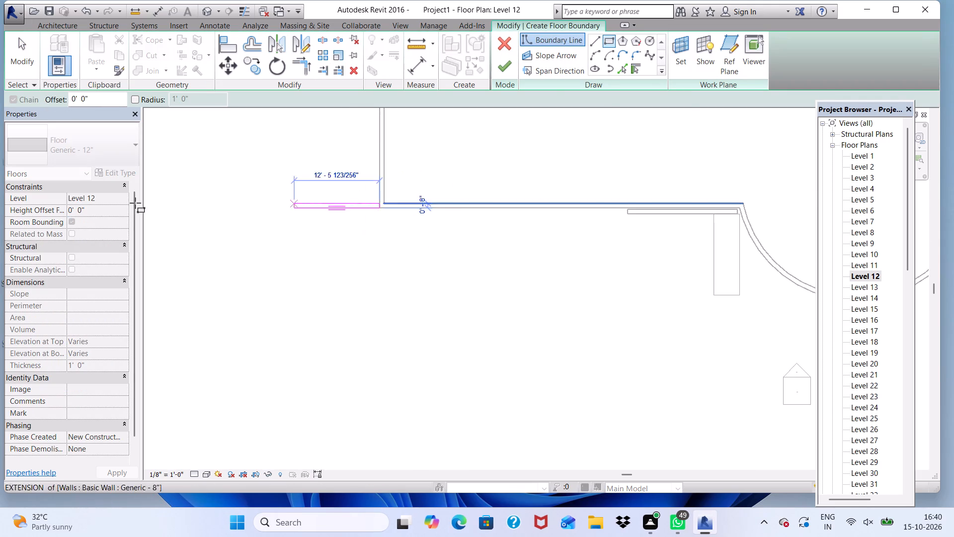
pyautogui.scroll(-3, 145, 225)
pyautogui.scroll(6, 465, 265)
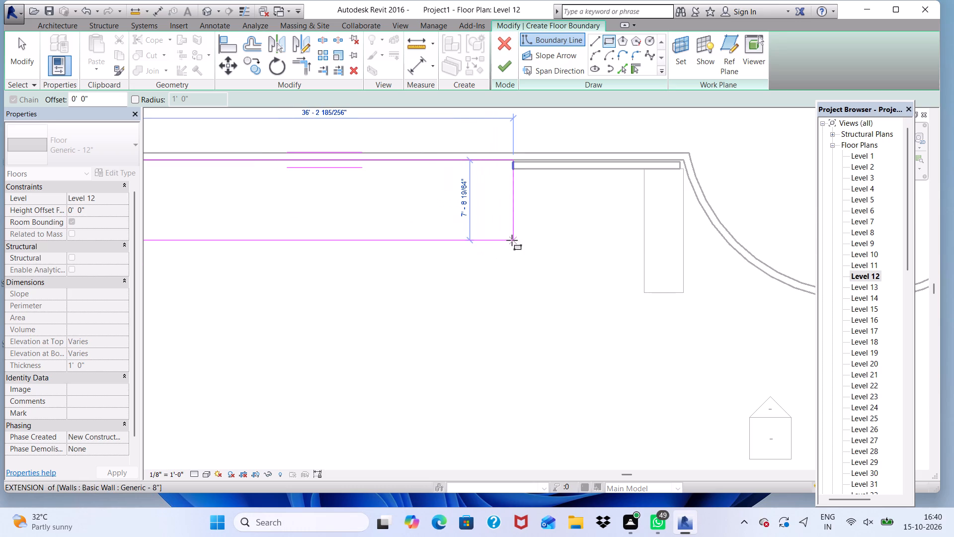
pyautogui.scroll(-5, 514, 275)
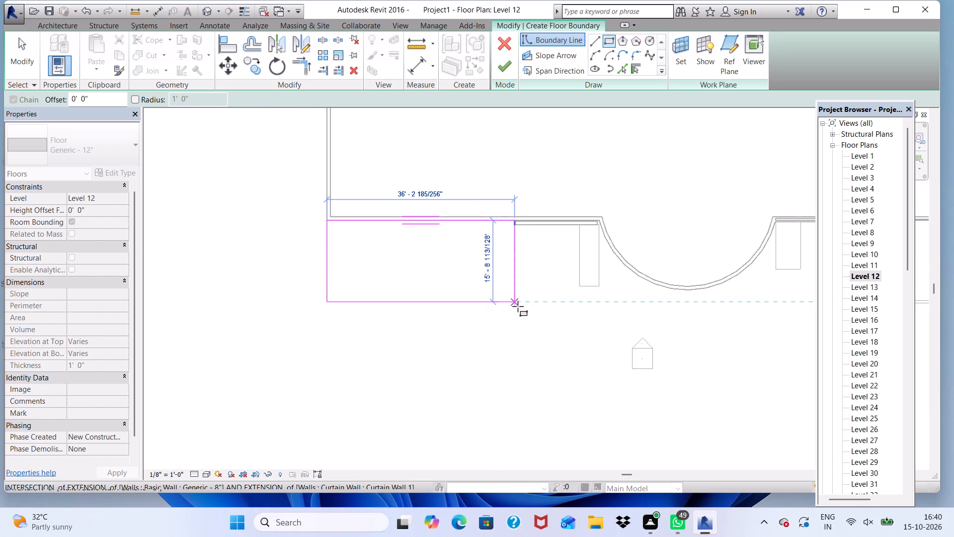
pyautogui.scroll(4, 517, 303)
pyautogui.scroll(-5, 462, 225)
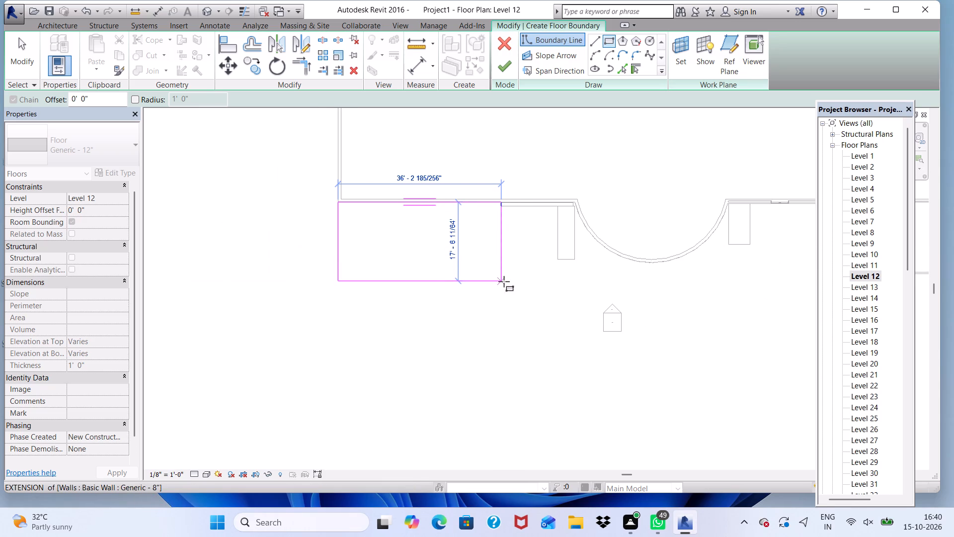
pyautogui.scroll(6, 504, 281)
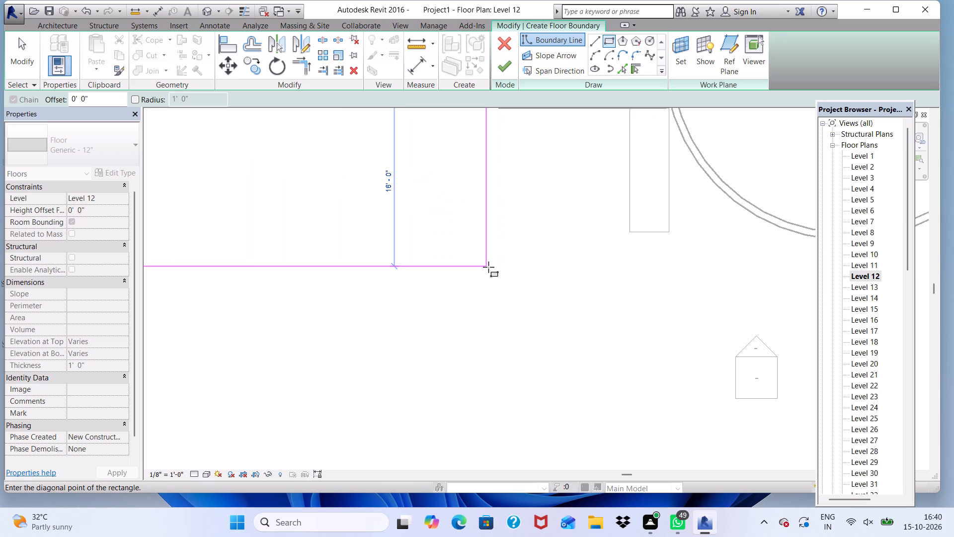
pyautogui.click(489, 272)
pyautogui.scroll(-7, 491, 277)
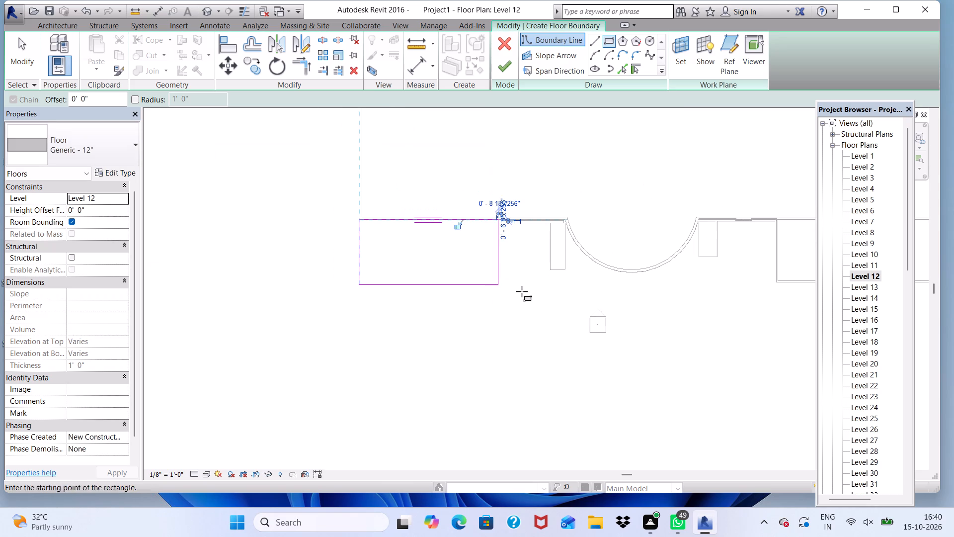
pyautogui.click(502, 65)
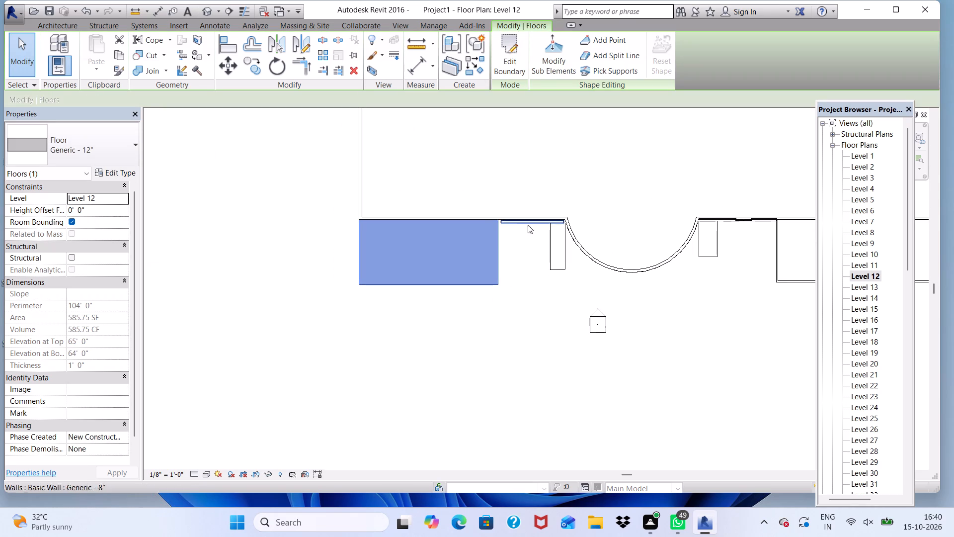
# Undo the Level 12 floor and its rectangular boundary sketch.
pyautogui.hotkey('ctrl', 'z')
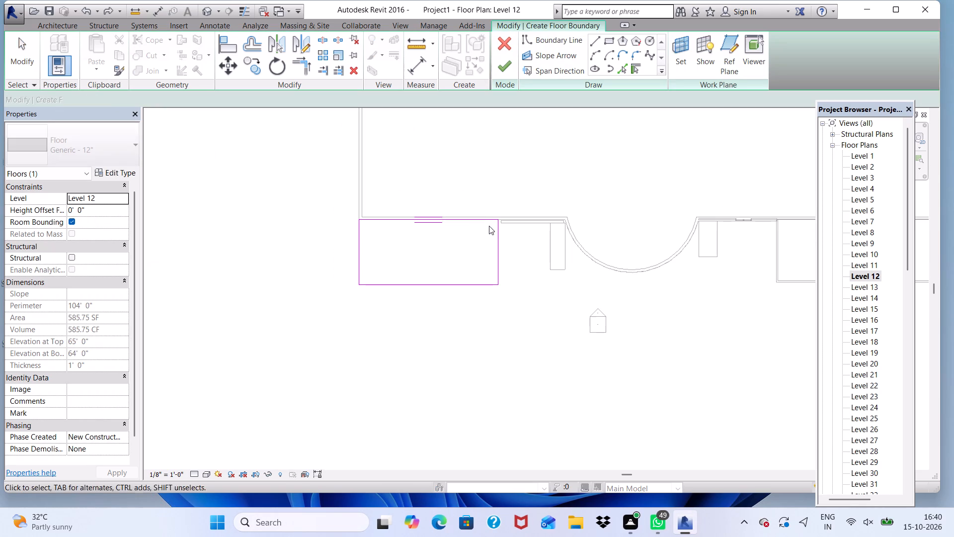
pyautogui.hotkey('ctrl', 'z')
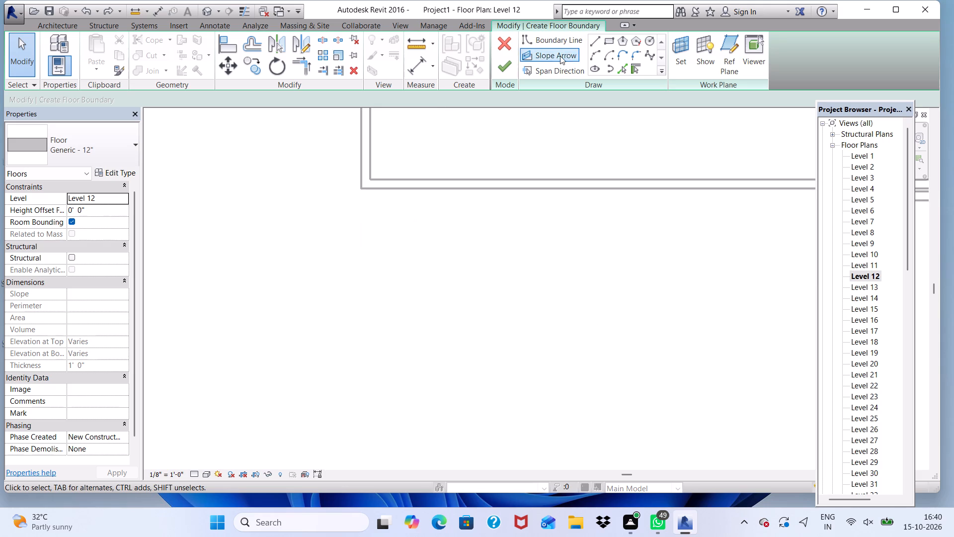
# On Level 12, create a Generic - 12" floor about 36'-2" by 16'-2" from the plain facade's corner to the thin wall's end; check it in 3D.
pyautogui.click(605, 43)
pyautogui.scroll(4, 372, 238)
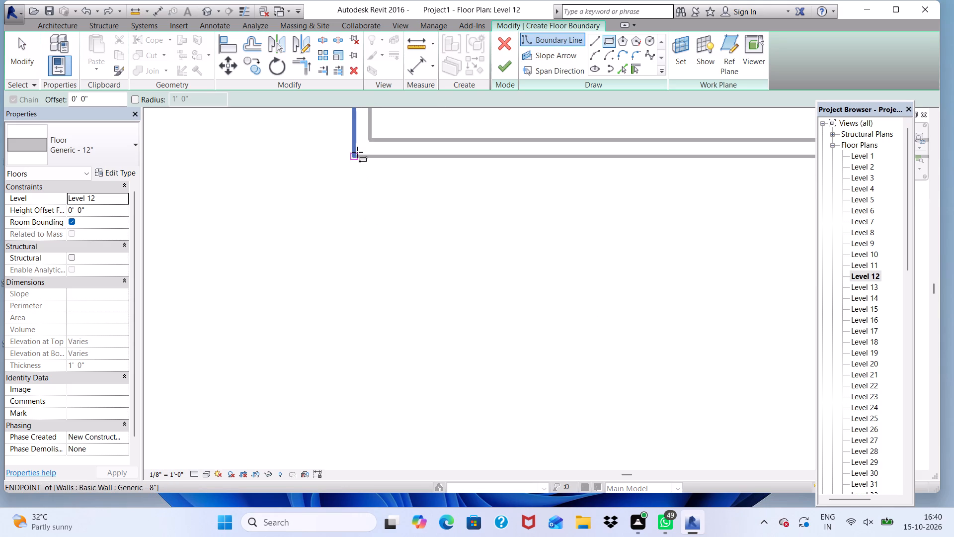
pyautogui.scroll(3, 357, 152)
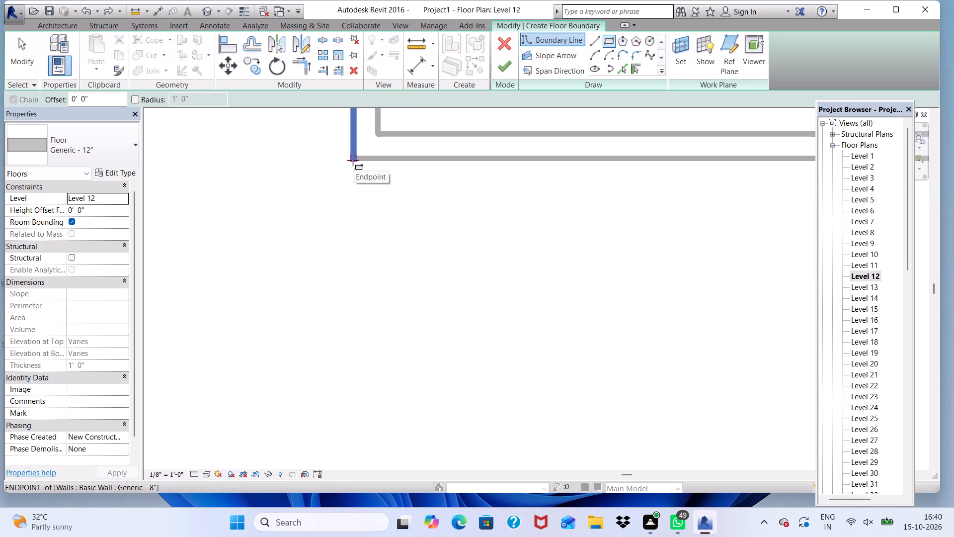
pyautogui.click(353, 160)
pyautogui.scroll(-6, 259, 209)
pyautogui.scroll(-5, 337, 261)
pyautogui.scroll(4, 588, 291)
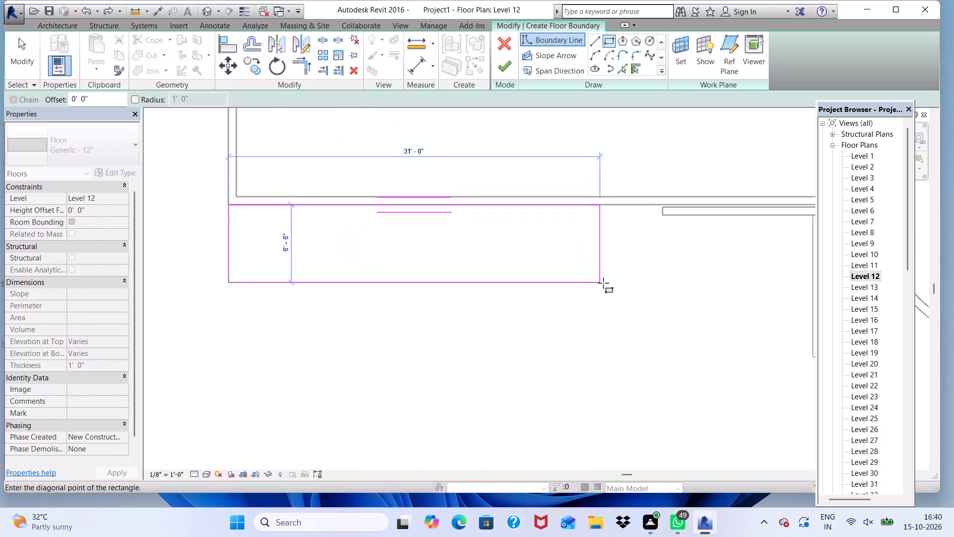
pyautogui.scroll(-3, 639, 329)
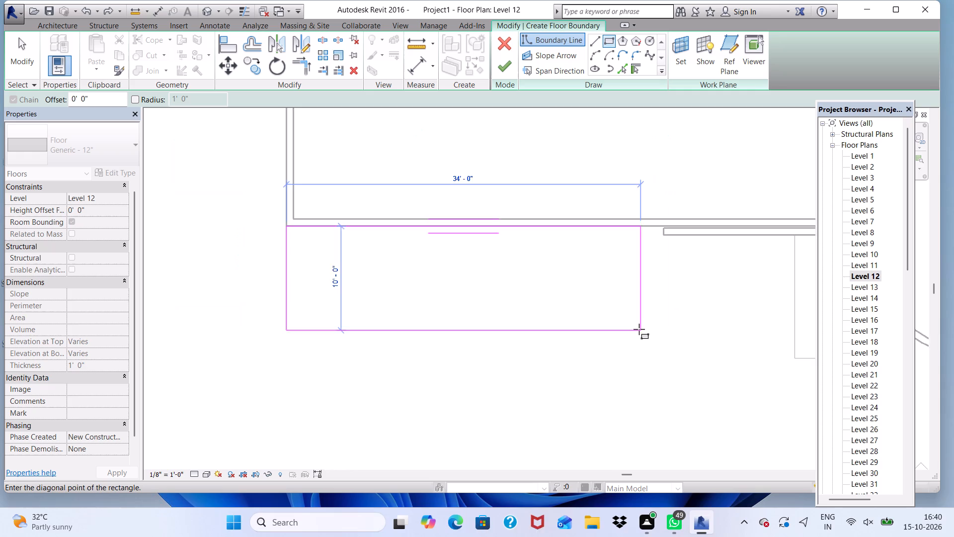
pyautogui.scroll(-3, 639, 329)
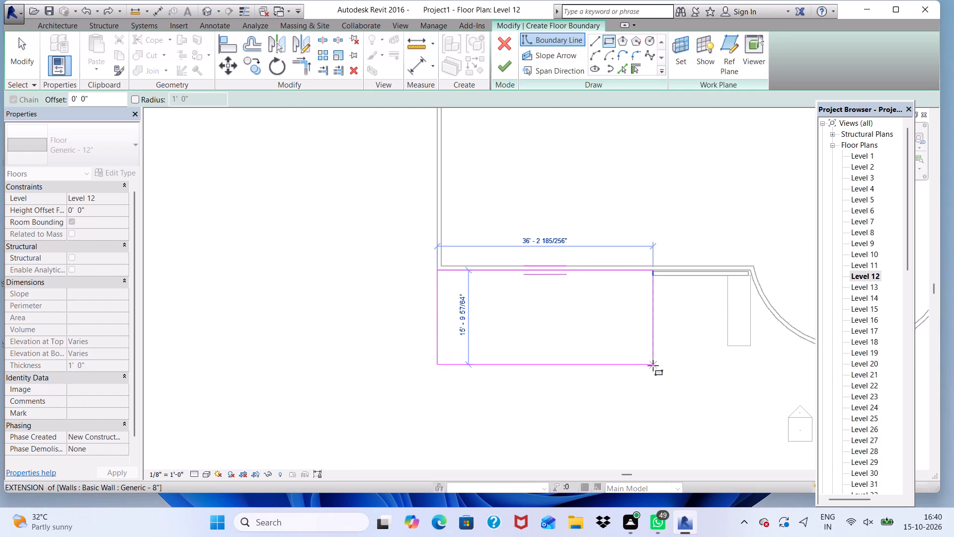
pyautogui.click(653, 366)
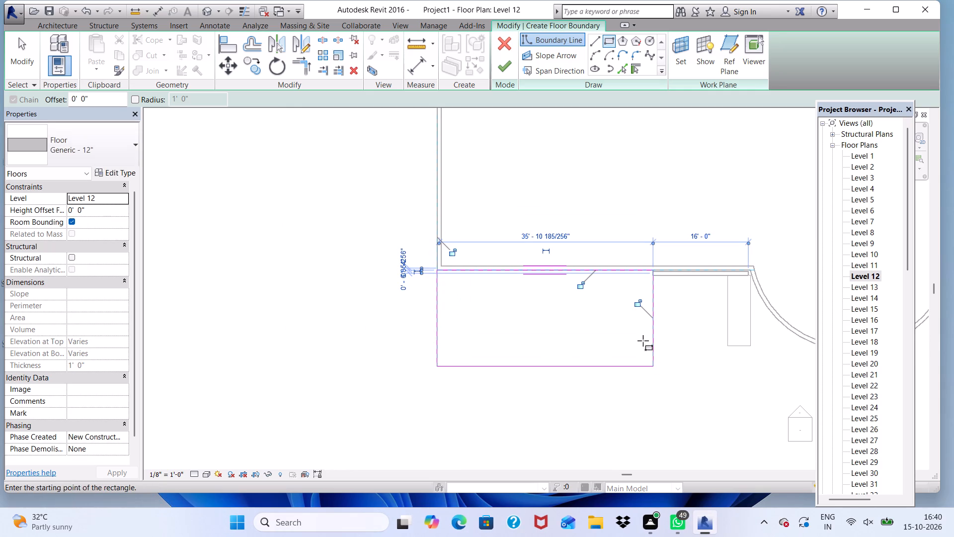
pyautogui.scroll(1, 499, 152)
pyautogui.click(498, 69)
pyautogui.scroll(-5, 504, 211)
pyautogui.scroll(-4, 457, 229)
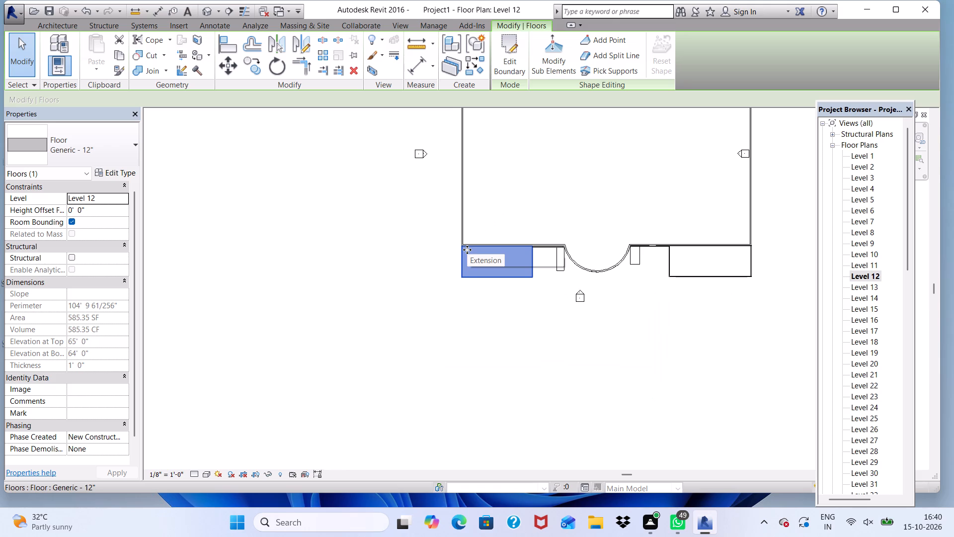
pyautogui.scroll(-1, 448, 47)
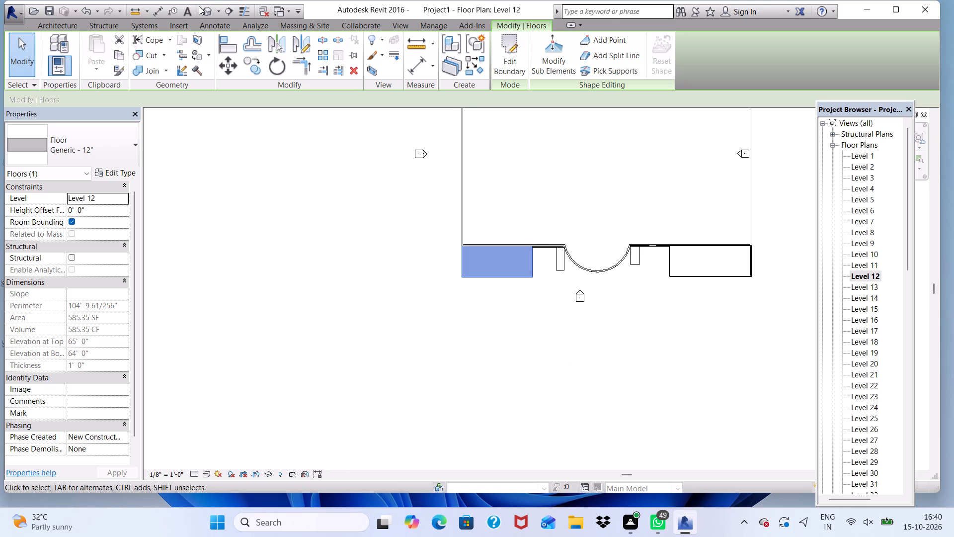
pyautogui.click(201, 7)
pyautogui.scroll(-2, 279, 148)
pyautogui.scroll(3, 299, 196)
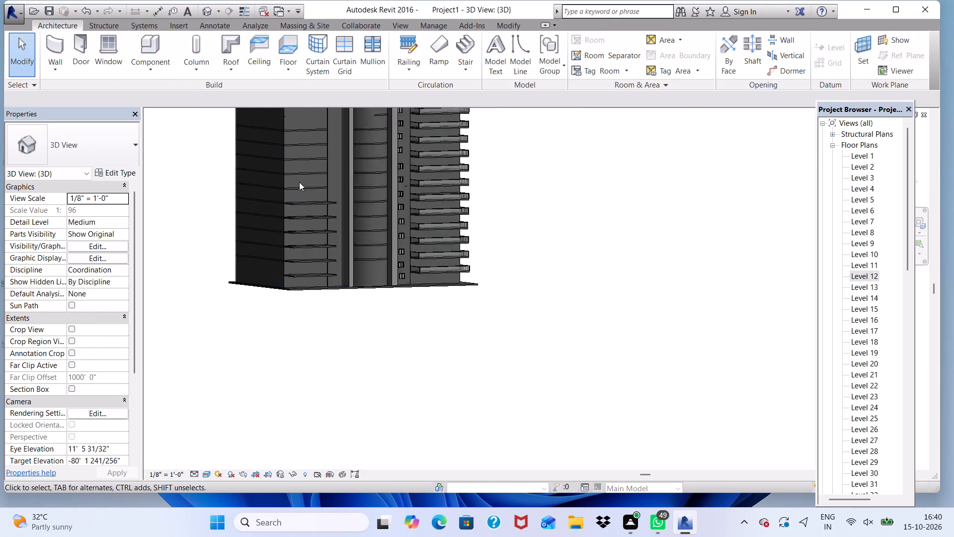
pyautogui.scroll(4, 299, 182)
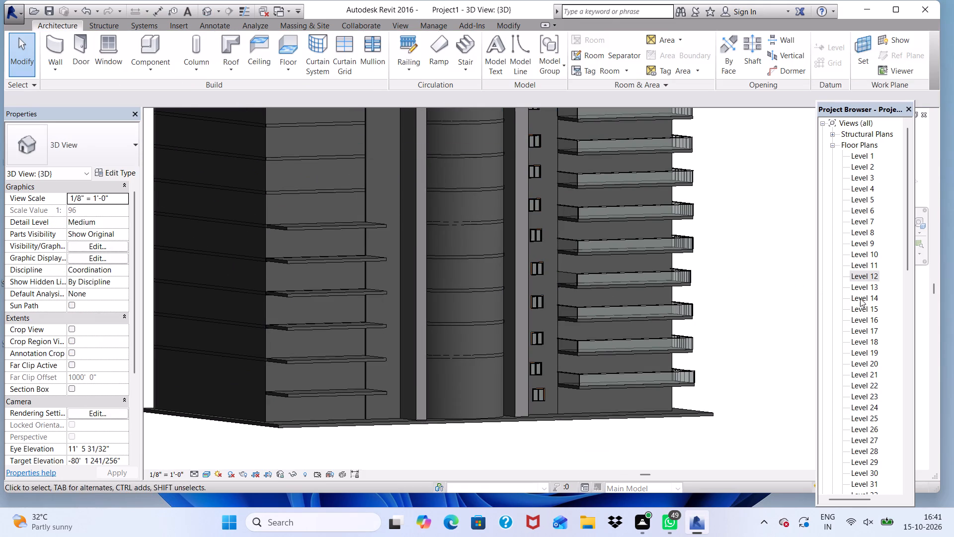
# On Level 14, create a Generic - 12" rectangular floor about 37'-0" by 16'-0" from the plain facade's corner to just past the thin wall's near end.
pyautogui.doubleClick(860, 298)
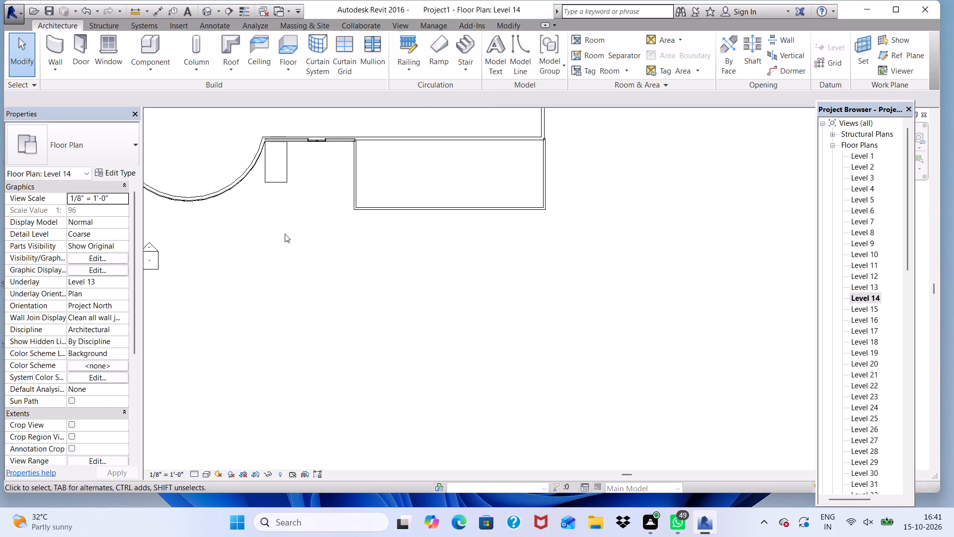
pyautogui.scroll(-11, 289, 234)
pyautogui.scroll(4, 288, 190)
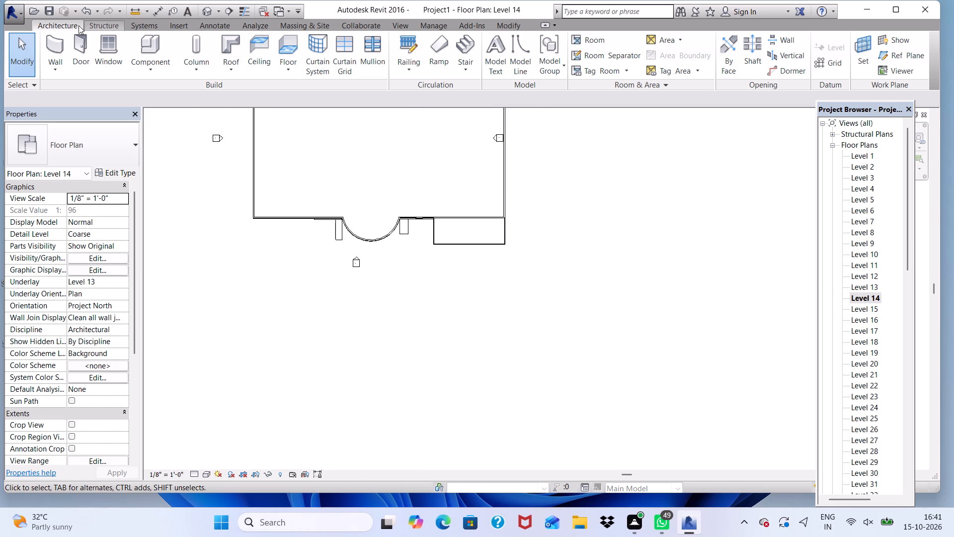
pyautogui.click(289, 46)
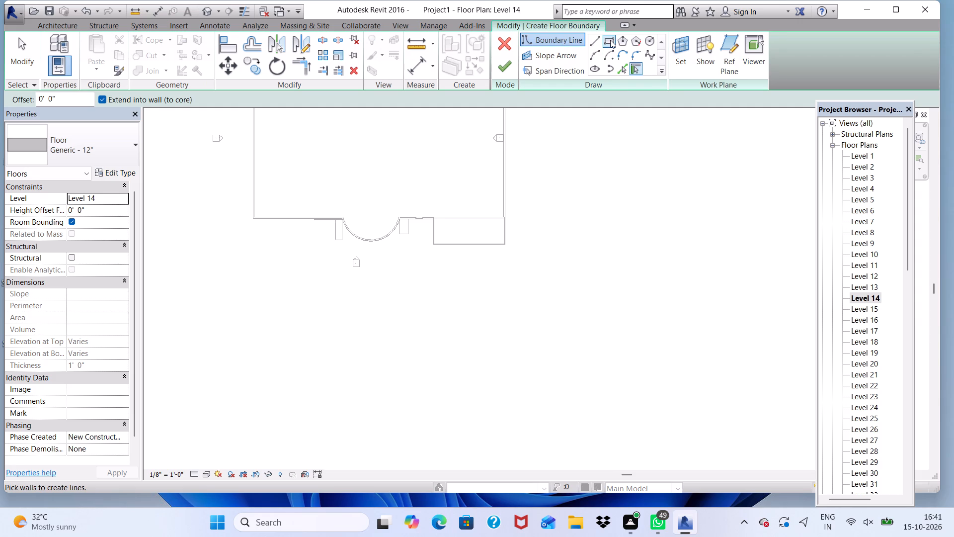
pyautogui.click(610, 40)
pyautogui.scroll(4, 385, 191)
pyautogui.scroll(5, 189, 249)
pyautogui.scroll(3, 221, 195)
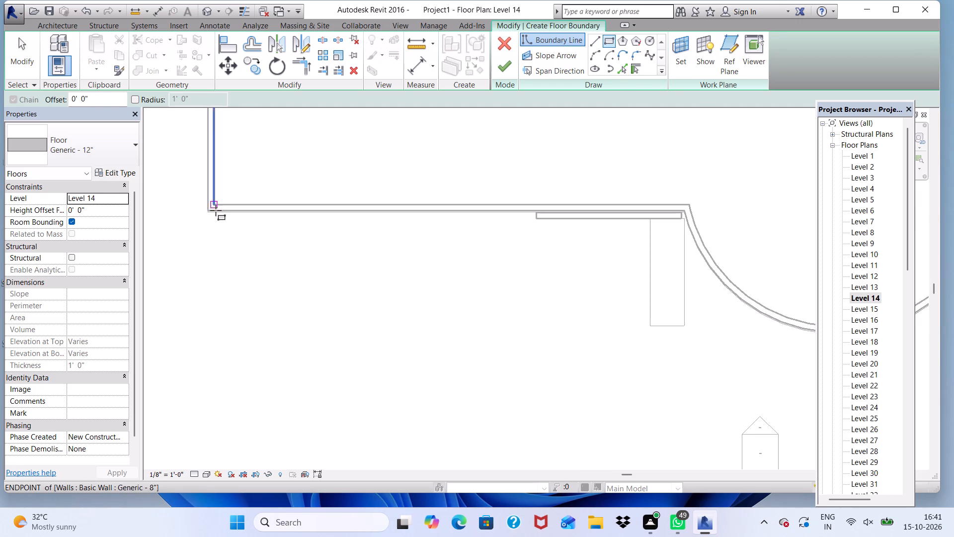
pyautogui.scroll(11, 208, 209)
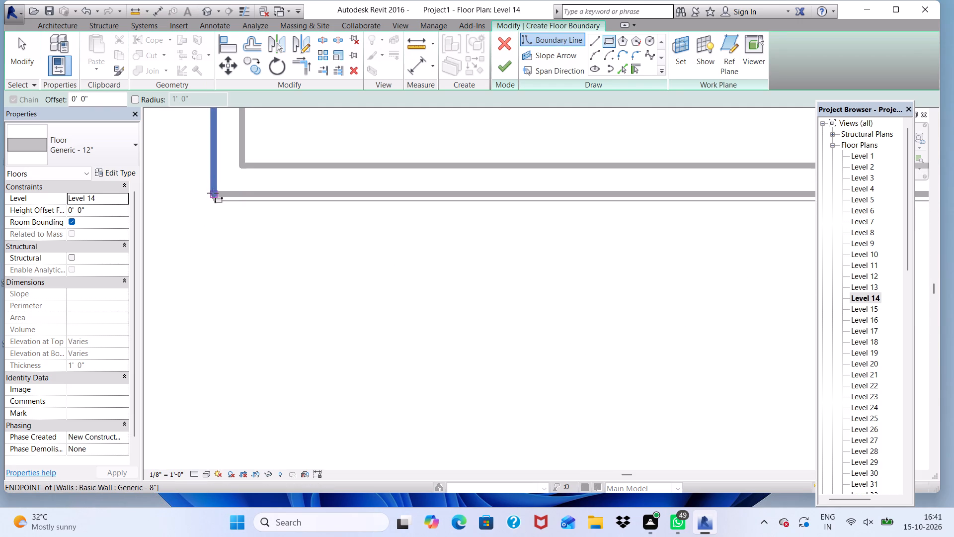
pyautogui.click(212, 193)
pyautogui.scroll(-6, 175, 181)
pyautogui.scroll(-6, 313, 146)
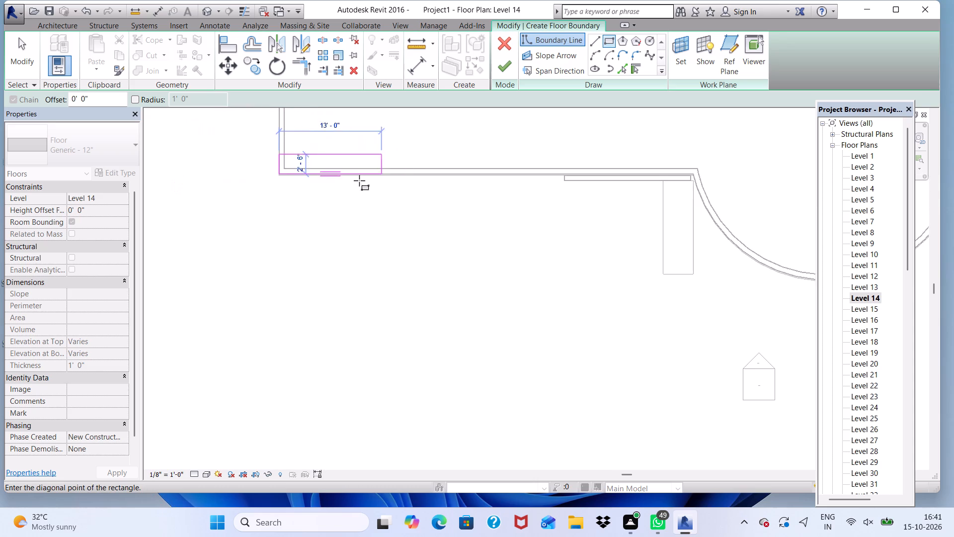
pyautogui.scroll(-5, 352, 214)
pyautogui.scroll(6, 488, 248)
pyautogui.scroll(-3, 468, 256)
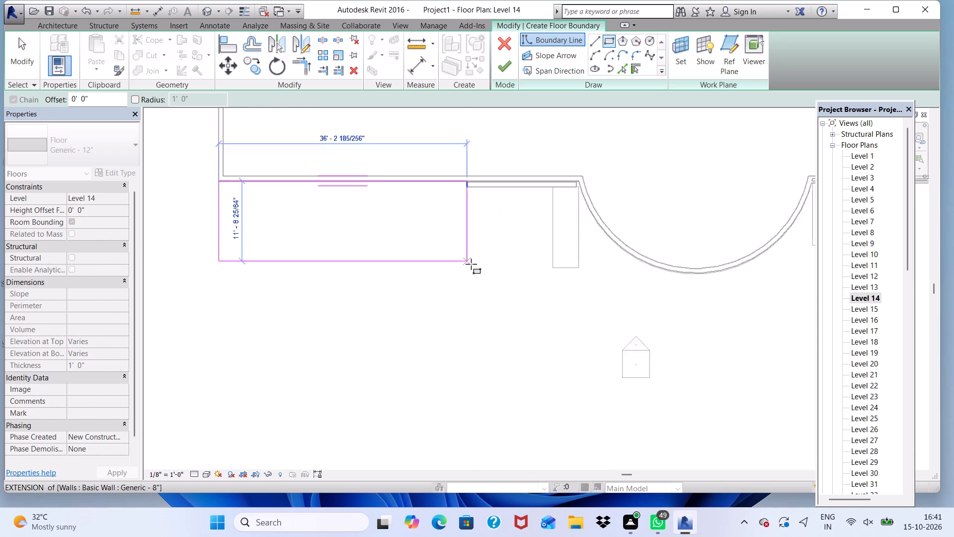
pyautogui.scroll(-1, 471, 264)
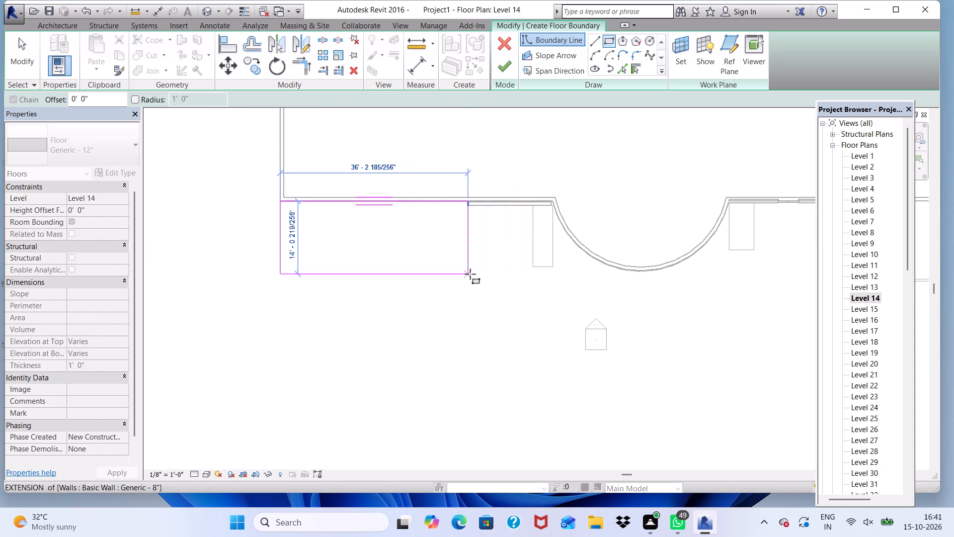
pyautogui.scroll(3, 470, 277)
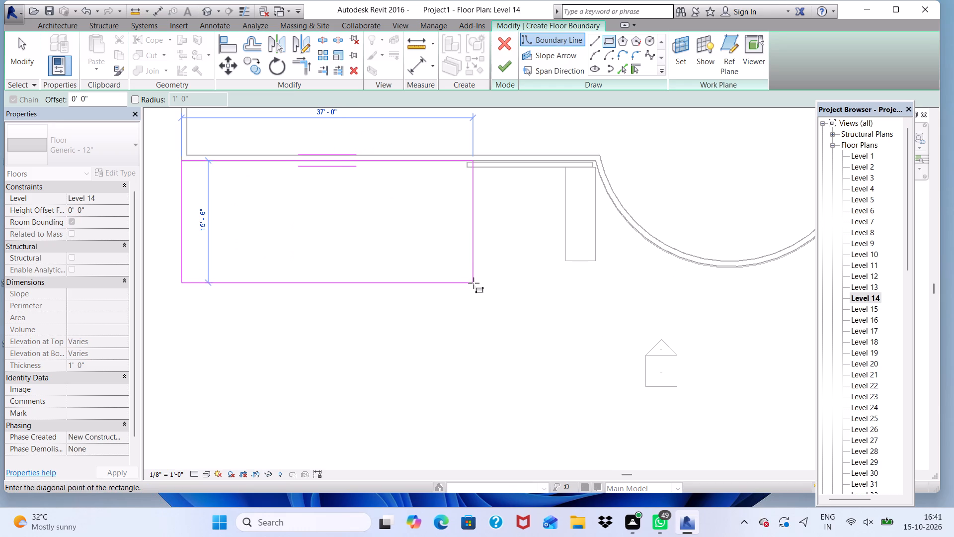
pyautogui.click(475, 286)
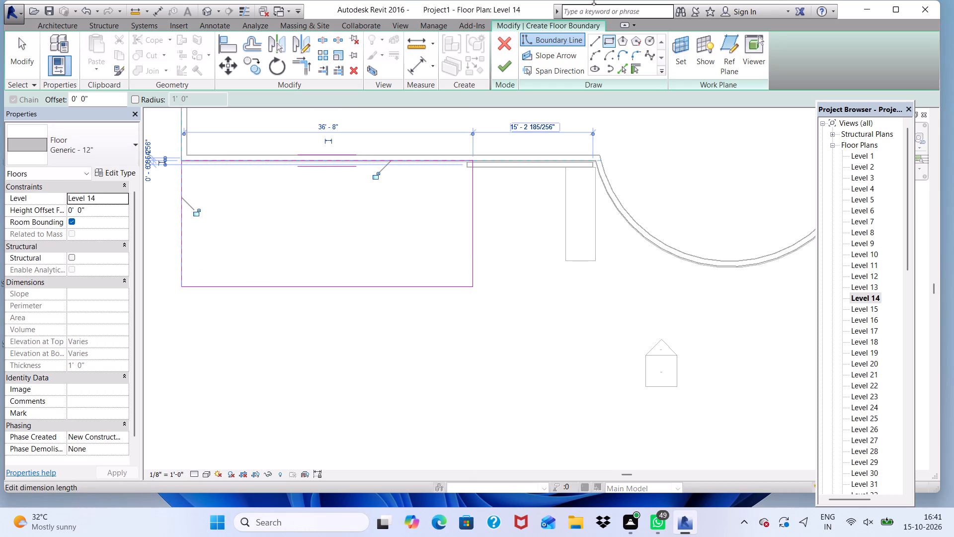
pyautogui.click(506, 65)
# Examine the new Level 14 slab in plan and the stack of balcony slabs on the plain facade in 3D.
pyautogui.scroll(-9, 483, 109)
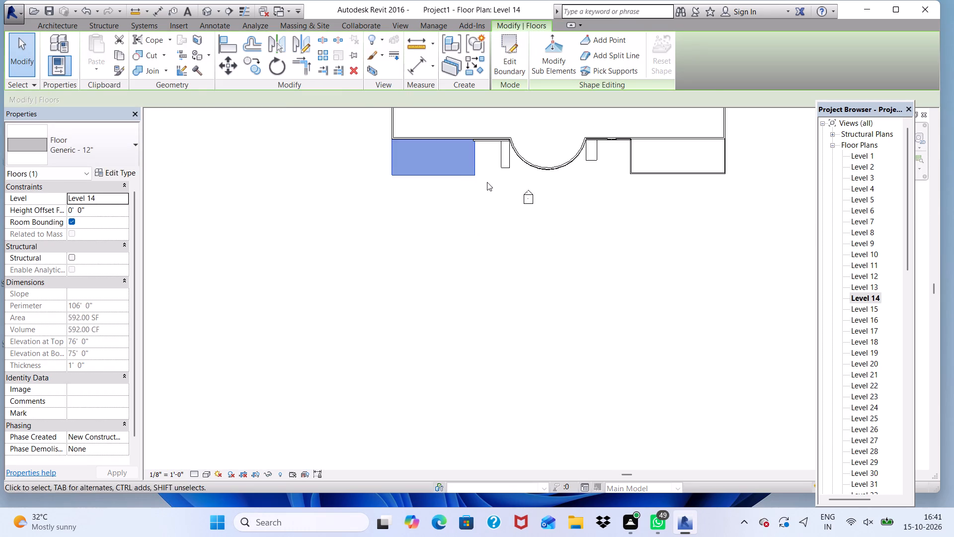
pyautogui.scroll(-7, 454, 159)
pyautogui.scroll(7, 512, 148)
pyautogui.scroll(-6, 450, 138)
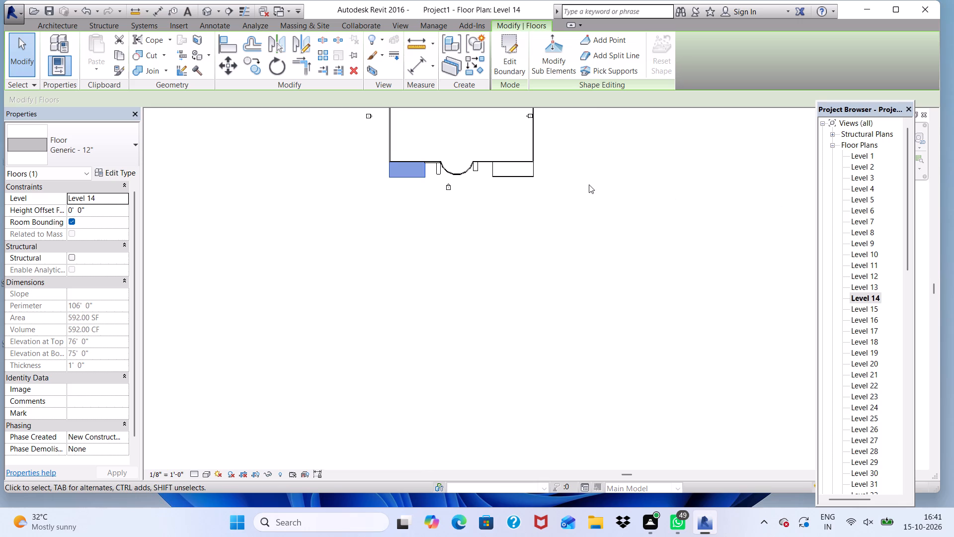
pyautogui.scroll(5, 474, 203)
pyautogui.scroll(-11, 471, 212)
pyautogui.scroll(6, 446, 167)
pyautogui.scroll(-5, 446, 167)
pyautogui.scroll(6, 470, 257)
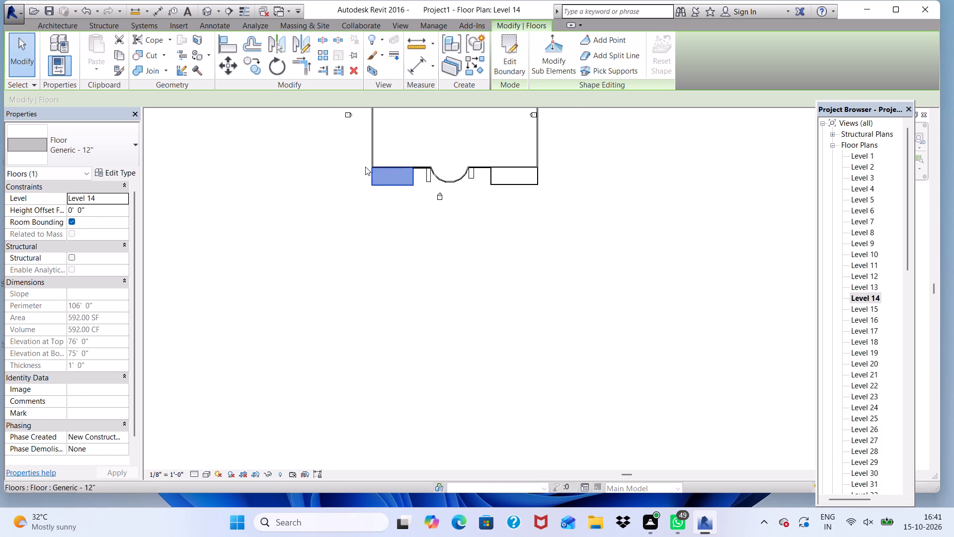
pyautogui.scroll(3, 365, 167)
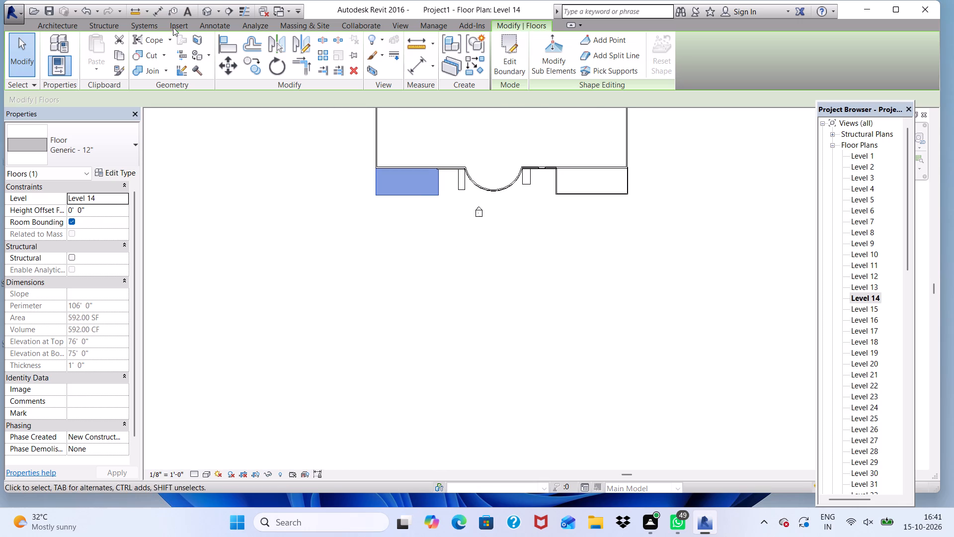
pyautogui.click(208, 7)
pyautogui.scroll(-3, 302, 159)
pyautogui.scroll(6, 362, 210)
pyautogui.scroll(-17, 296, 161)
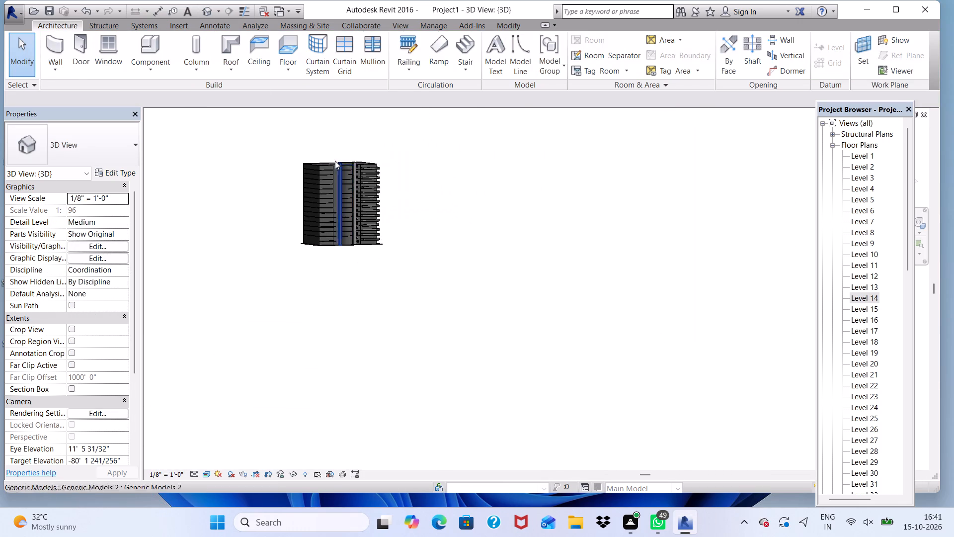
pyautogui.scroll(7, 332, 153)
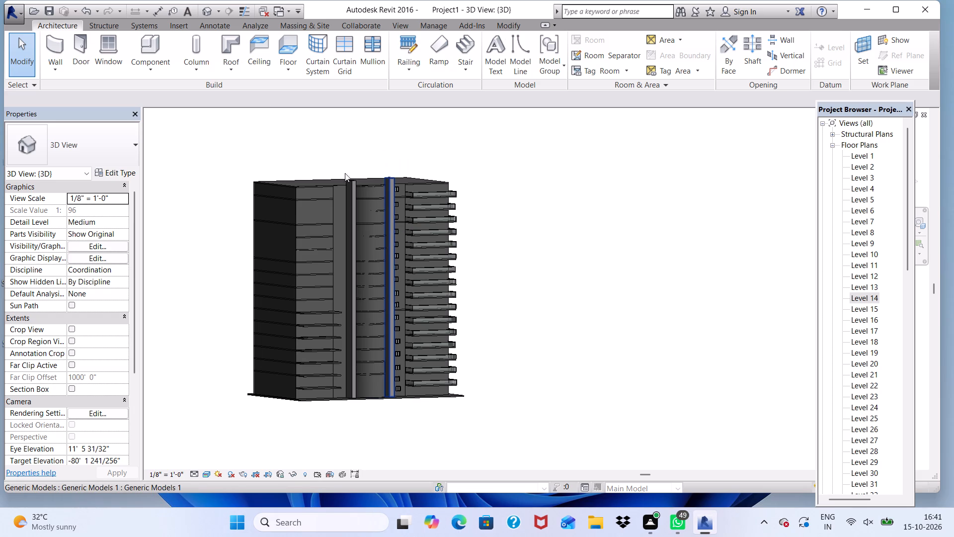
pyautogui.scroll(9, 275, 334)
pyautogui.scroll(-2, 339, 290)
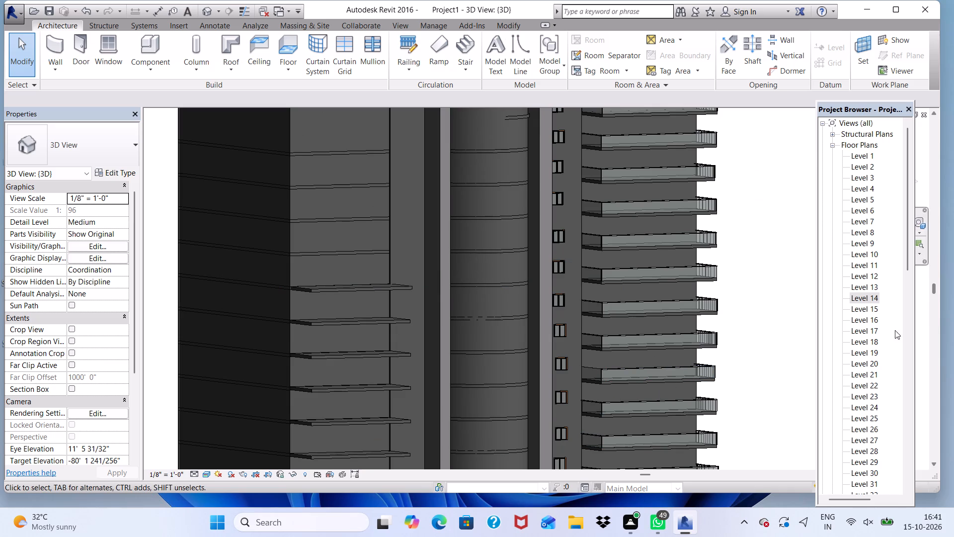
# Open the Level 16 floor plan and bring the plain facade's corner beside the thin wall into view.
pyautogui.doubleClick(868, 322)
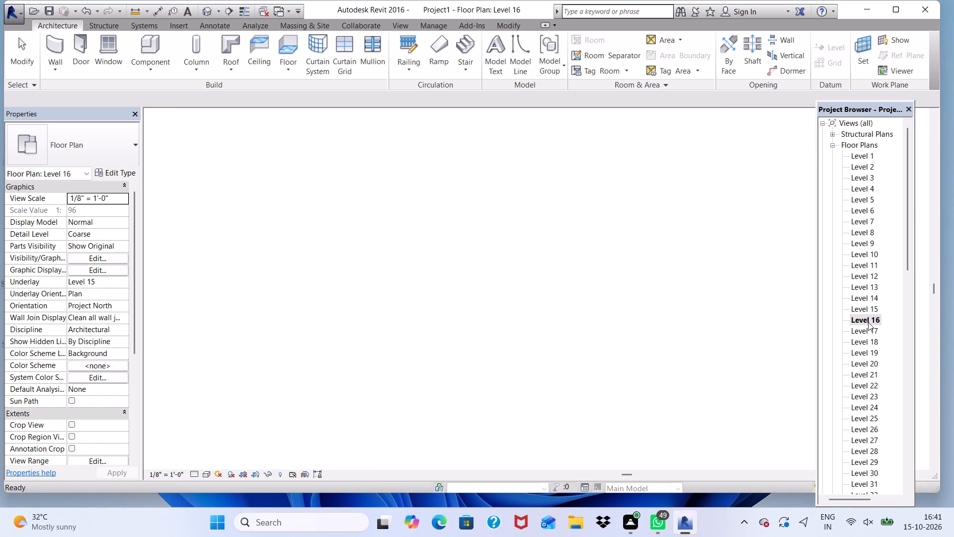
pyautogui.scroll(-15, 318, 137)
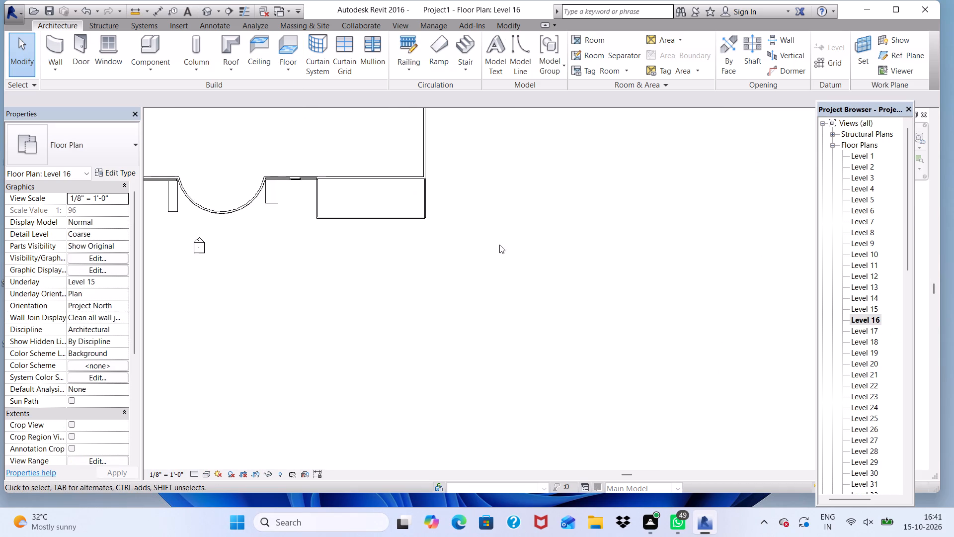
pyautogui.scroll(-9, 203, 234)
pyautogui.scroll(7, 264, 220)
pyautogui.scroll(3, 200, 252)
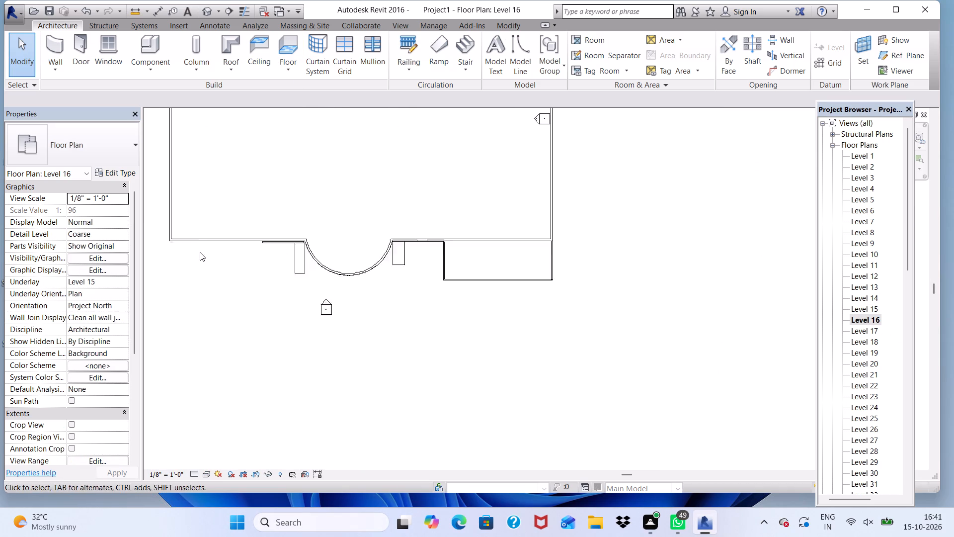
pyautogui.scroll(4, 200, 252)
pyautogui.scroll(-9, 144, 218)
pyautogui.scroll(8, 164, 238)
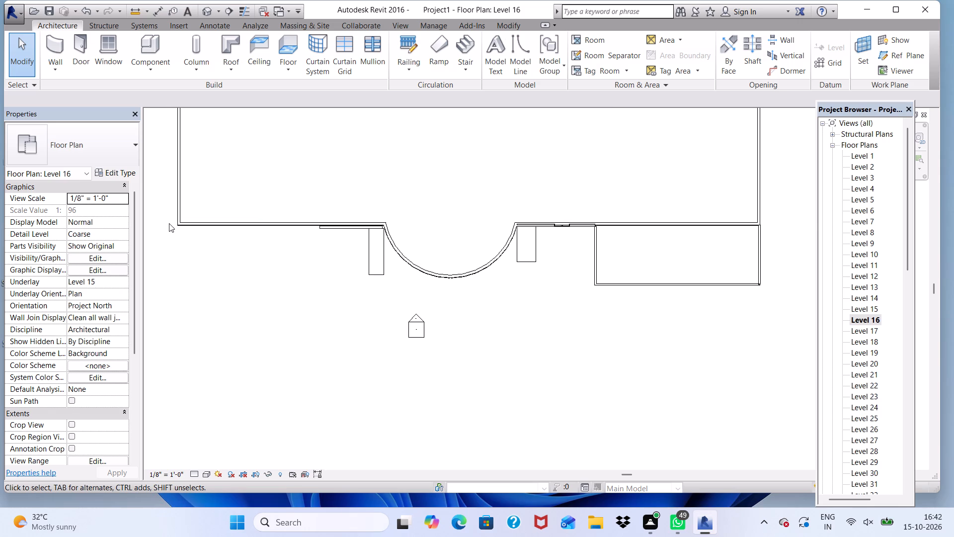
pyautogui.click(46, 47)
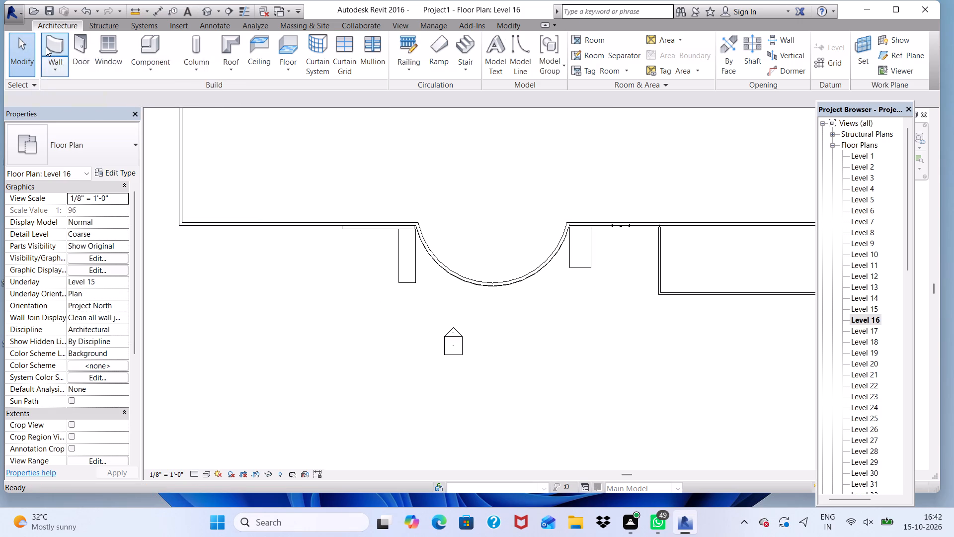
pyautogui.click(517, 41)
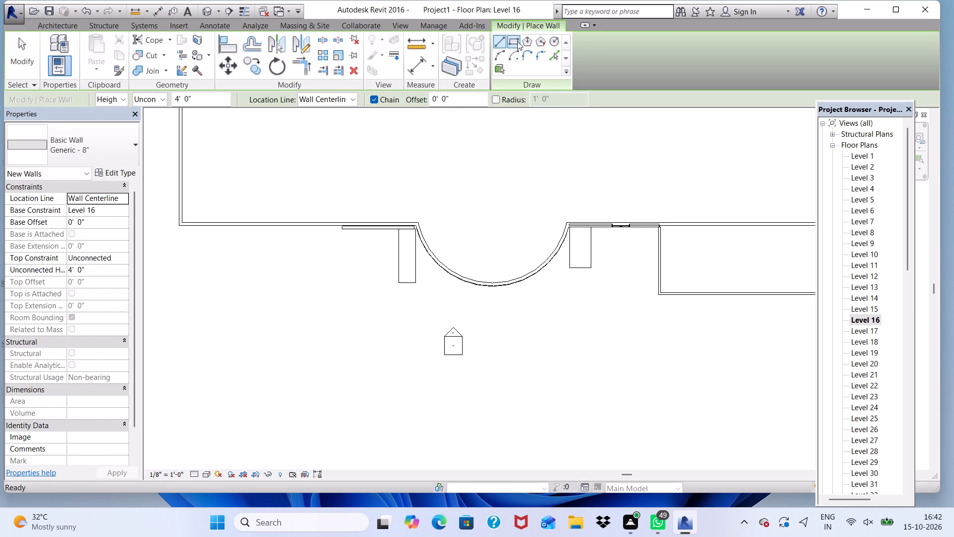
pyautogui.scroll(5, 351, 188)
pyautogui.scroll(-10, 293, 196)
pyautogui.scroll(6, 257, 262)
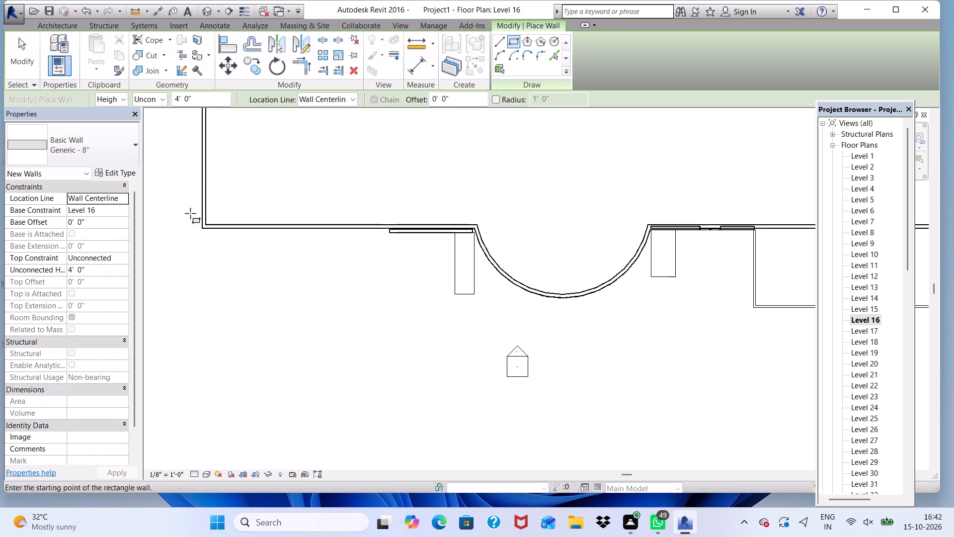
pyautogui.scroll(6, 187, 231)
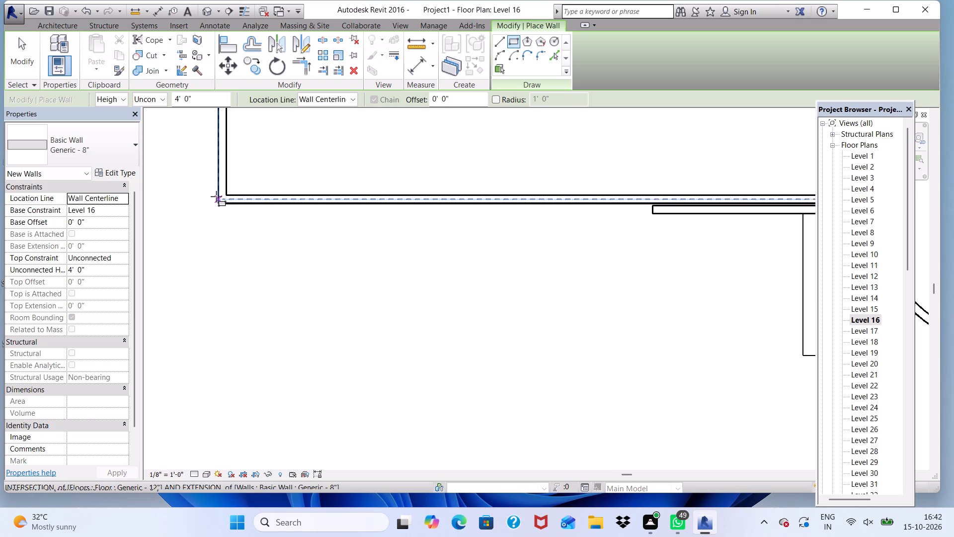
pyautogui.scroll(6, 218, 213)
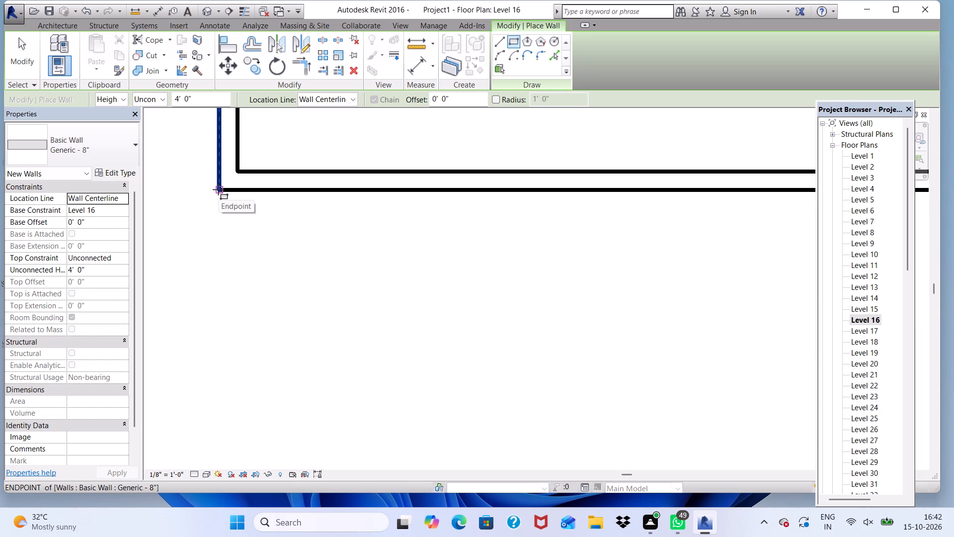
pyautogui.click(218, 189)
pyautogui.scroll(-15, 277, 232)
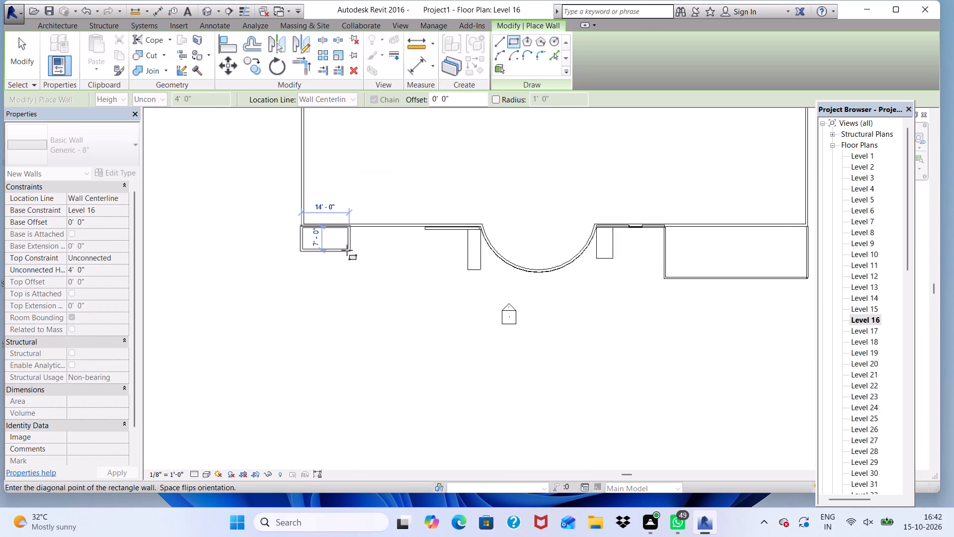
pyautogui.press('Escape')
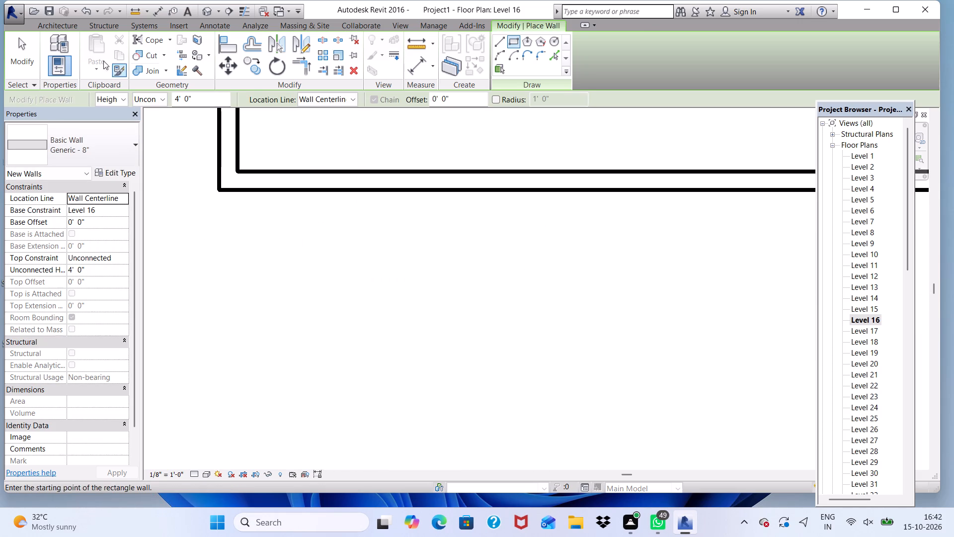
# On Level 16, create a Generic - 12" rectangular floor about 35'-0" by 16'-0" from the plain facade's corner; check it in 3D.
pyautogui.click(55, 23)
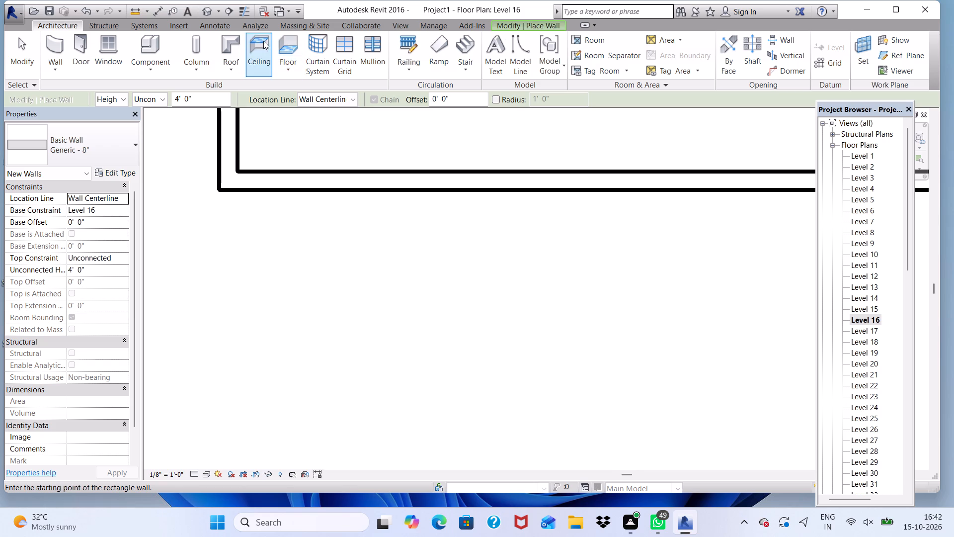
pyautogui.click(289, 45)
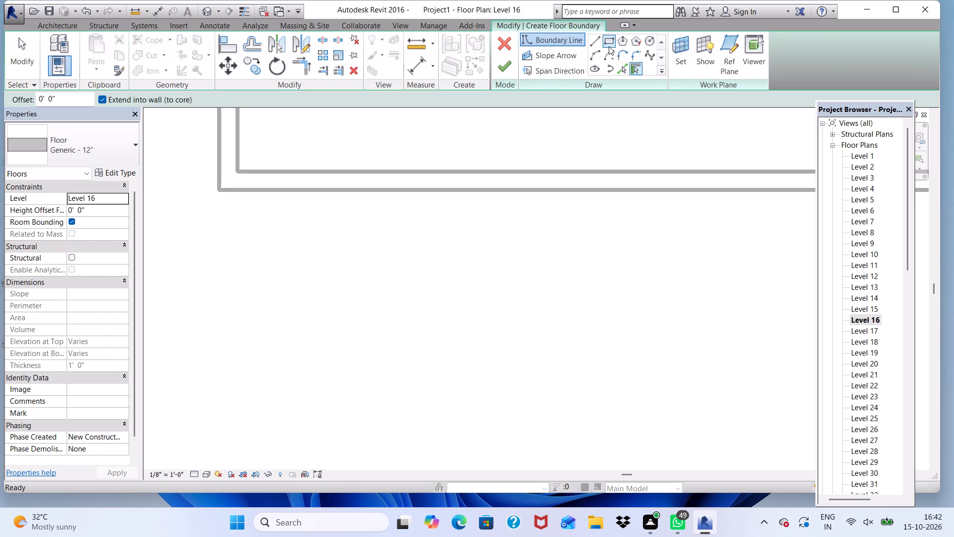
pyautogui.click(608, 40)
pyautogui.scroll(4, 209, 200)
pyautogui.scroll(-10, 235, 179)
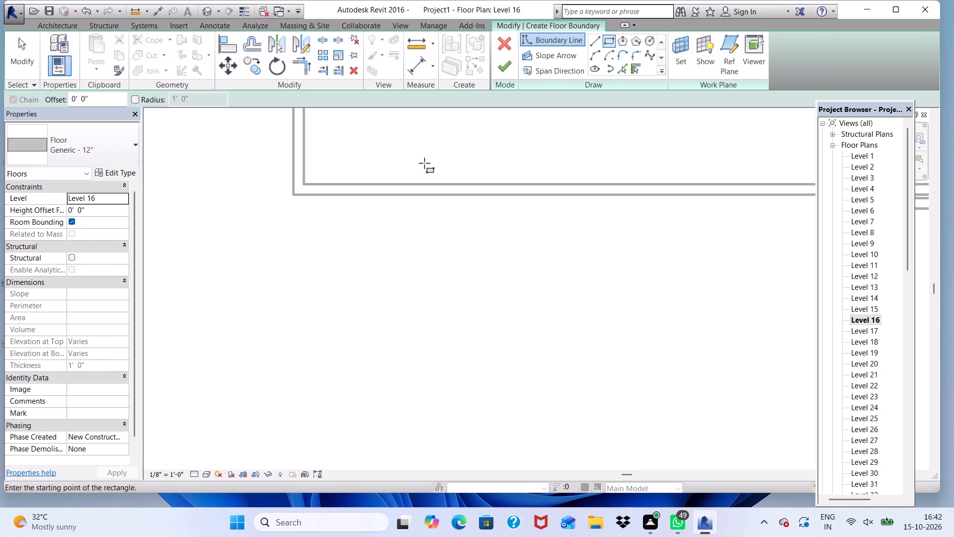
pyautogui.scroll(-3, 424, 163)
pyautogui.scroll(10, 377, 194)
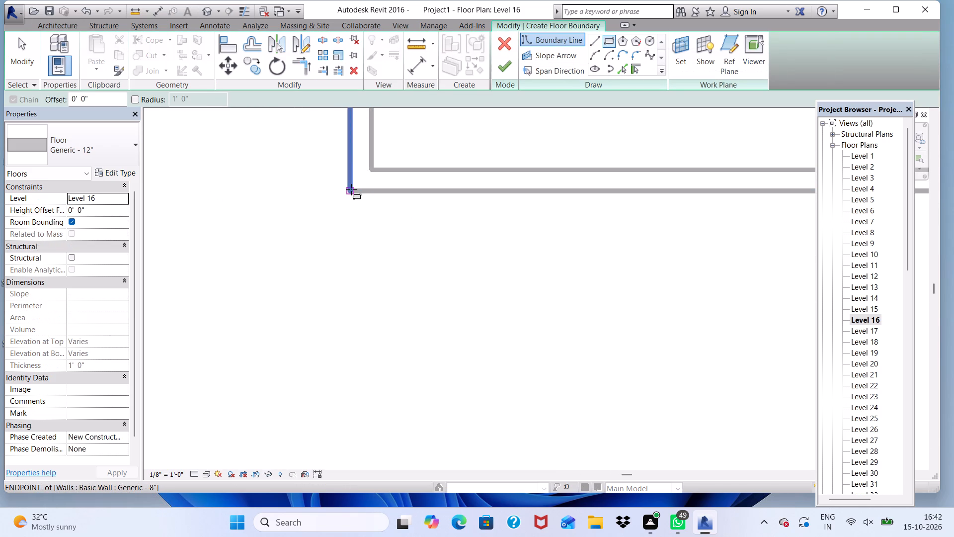
pyautogui.click(351, 189)
pyautogui.scroll(-6, 291, 190)
pyautogui.scroll(-5, 606, 193)
pyautogui.scroll(-6, 319, 225)
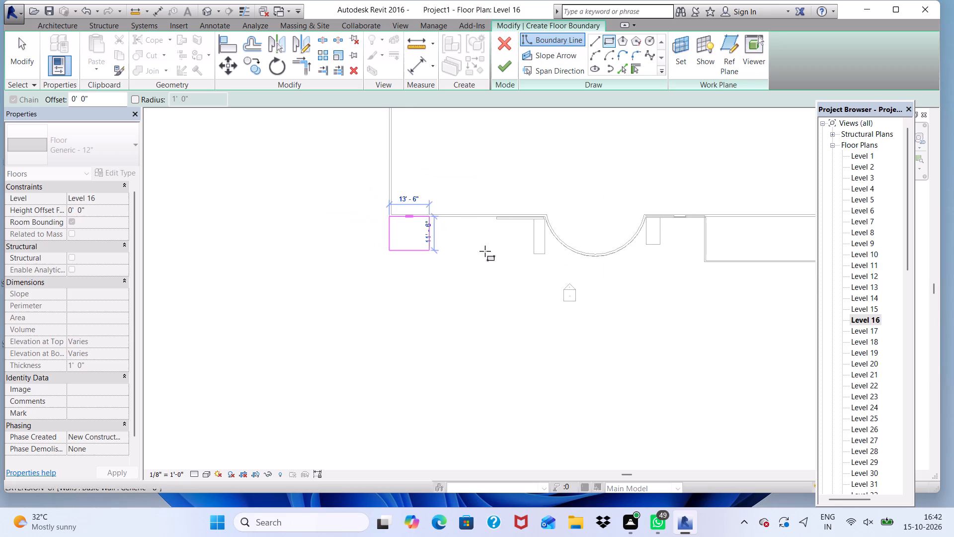
pyautogui.scroll(7, 507, 252)
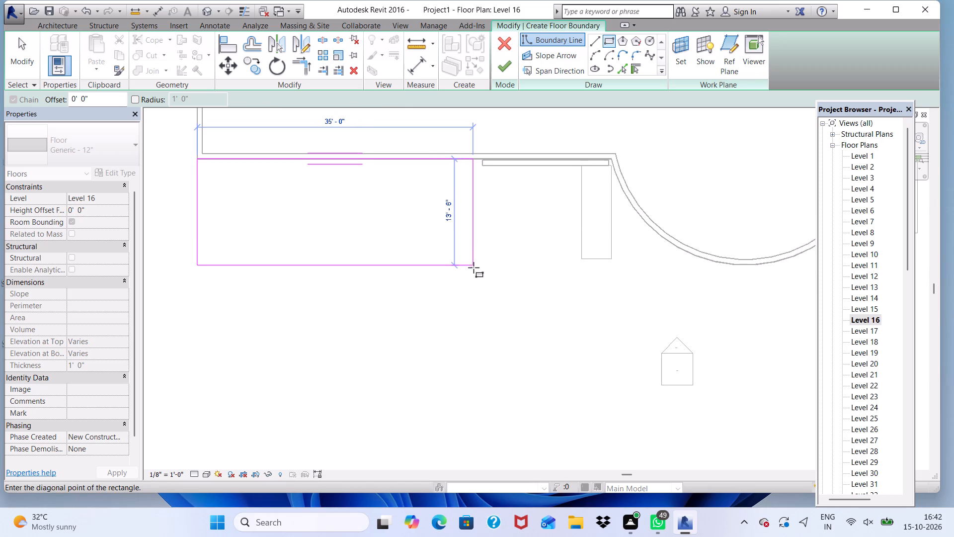
pyautogui.click(474, 284)
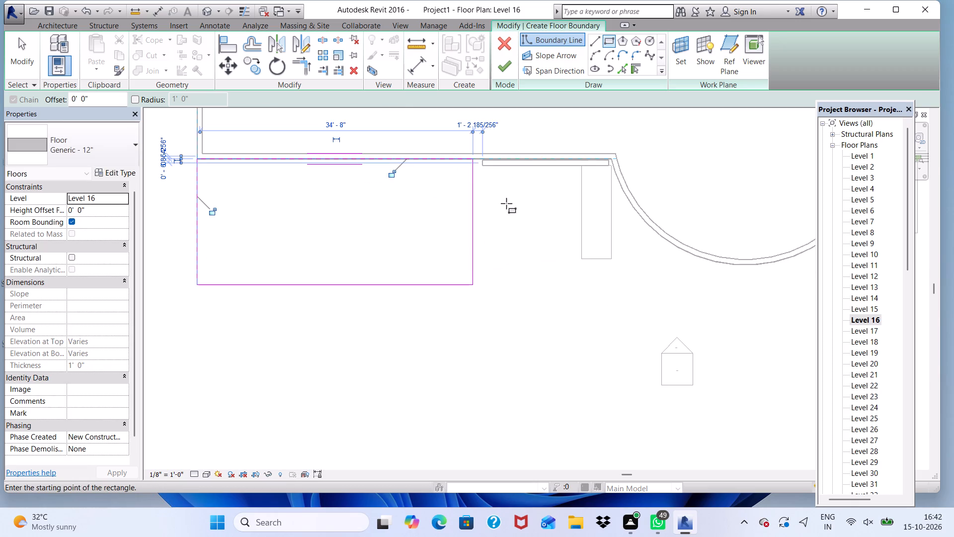
pyautogui.click(497, 64)
pyautogui.scroll(-4, 382, 236)
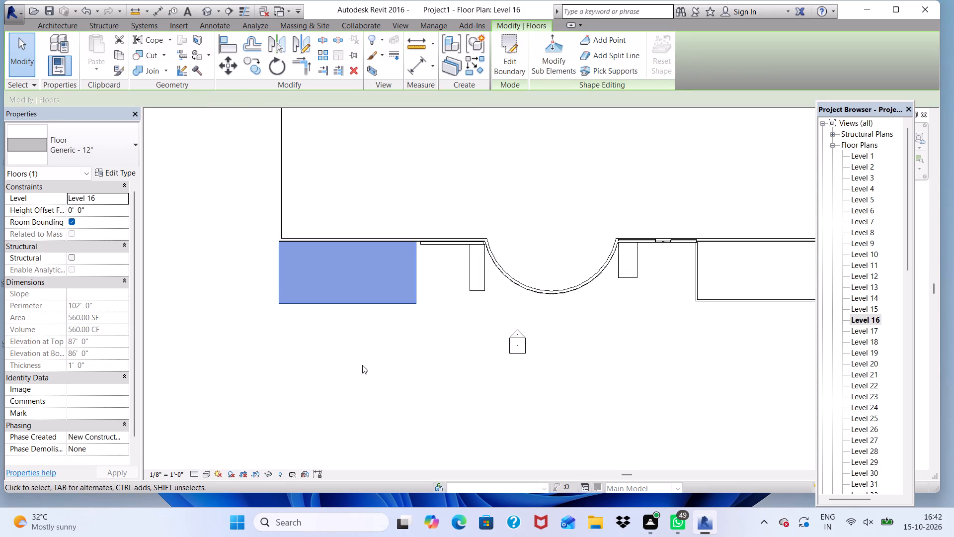
pyautogui.scroll(-5, 362, 365)
pyautogui.scroll(1, 221, 15)
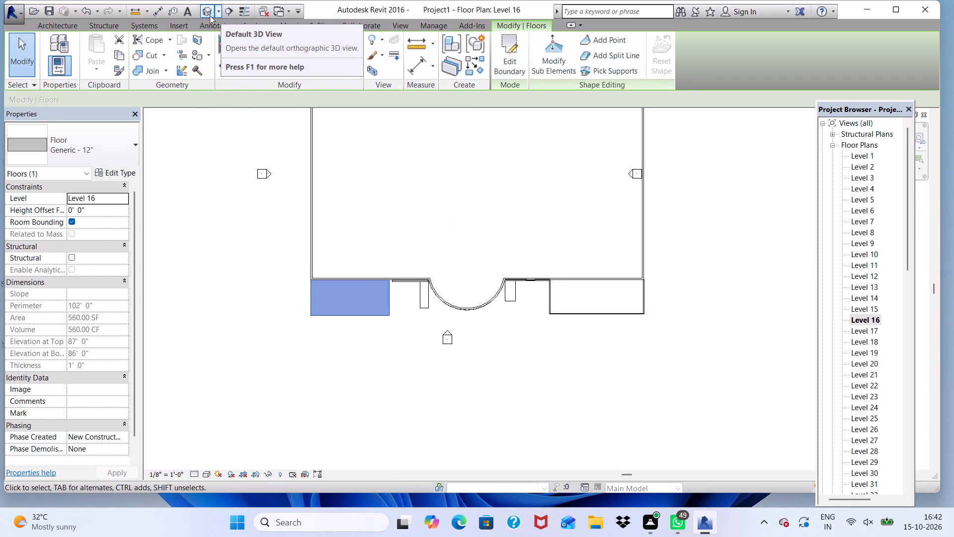
pyautogui.click(201, 10)
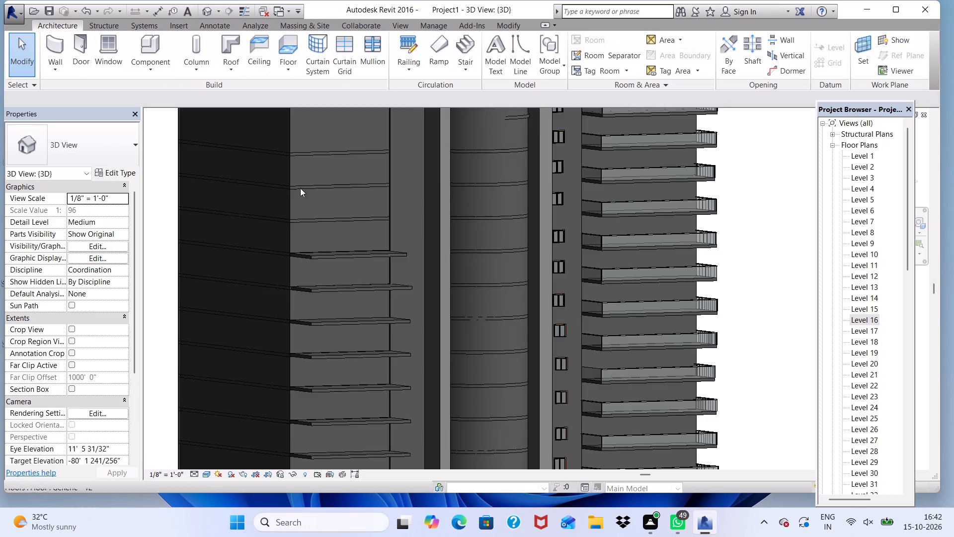
pyautogui.scroll(-10, 333, 244)
pyautogui.scroll(7, 387, 198)
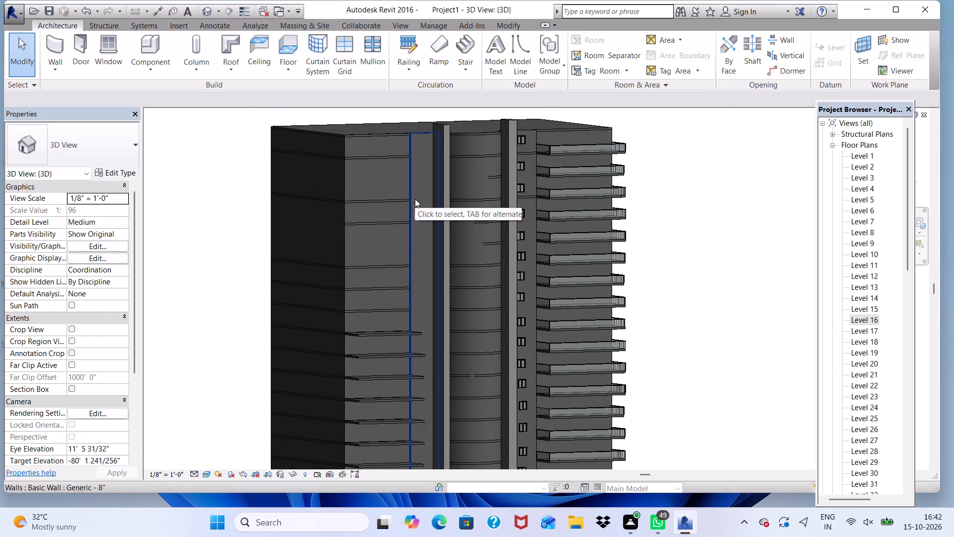
pyautogui.scroll(-2, 433, 263)
# On Level 18, create a Generic - 12" rectangular floor about 36'-3" by 16'-3" from the plain facade's corner to the thin wall's near end.
pyautogui.doubleClick(872, 342)
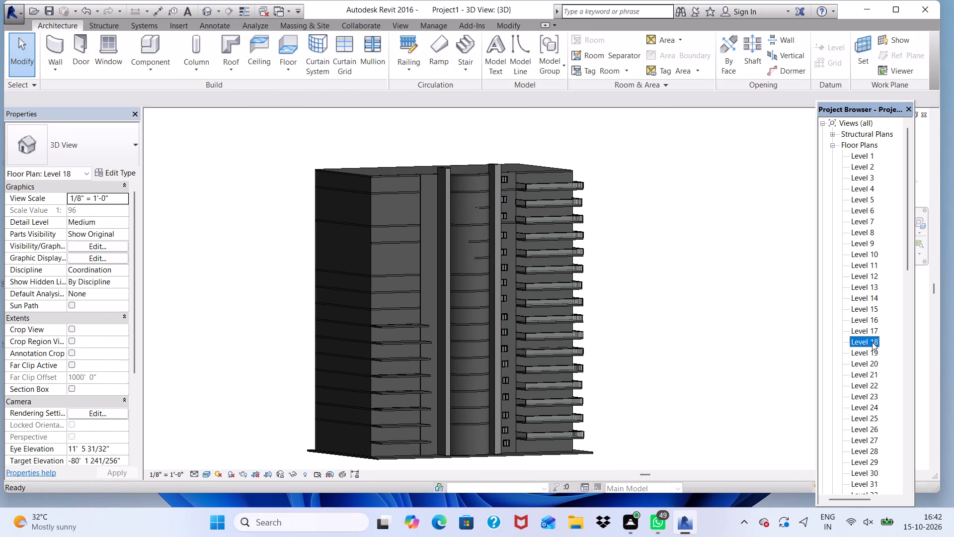
pyautogui.scroll(-3, 725, 350)
pyautogui.scroll(-5, 672, 314)
pyautogui.scroll(-5, 710, 303)
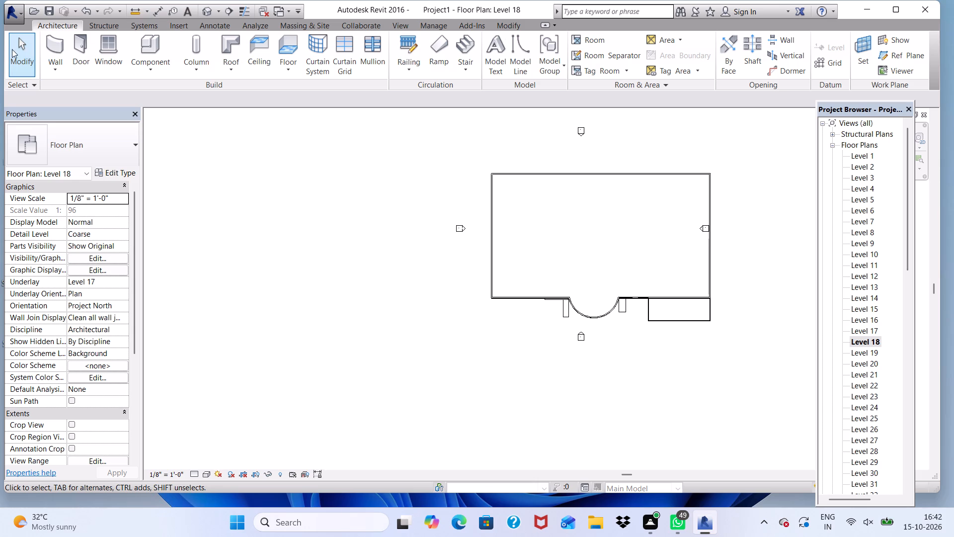
pyautogui.click(285, 47)
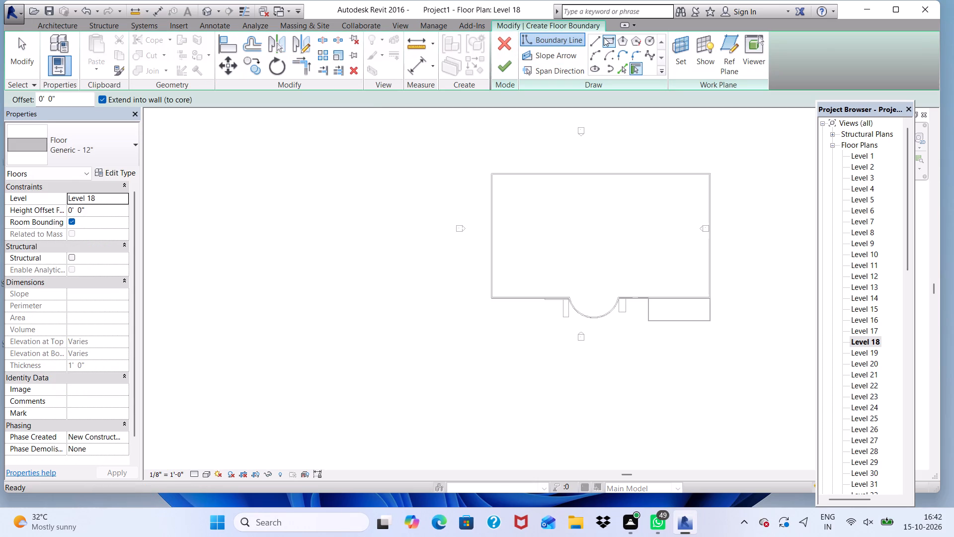
pyautogui.click(604, 37)
pyautogui.scroll(5, 542, 315)
pyautogui.scroll(7, 473, 313)
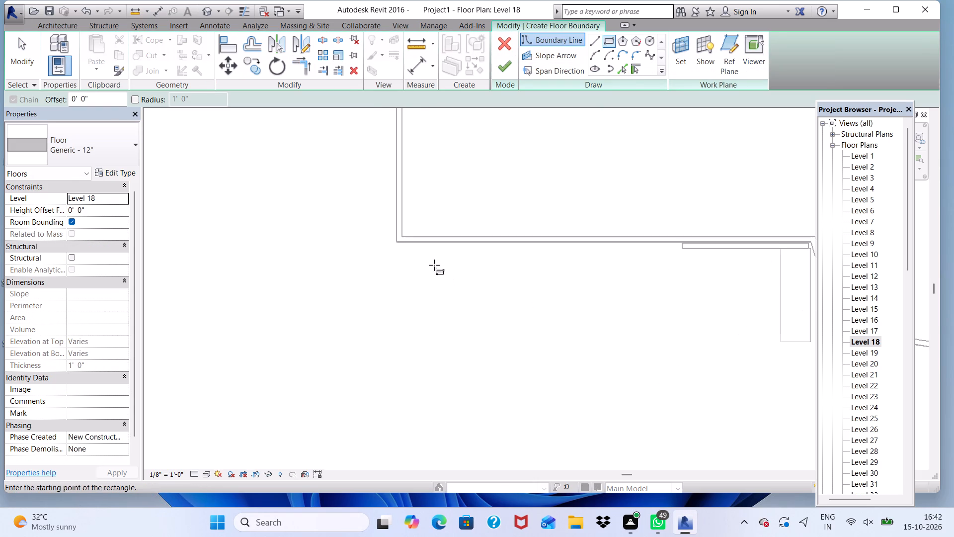
pyautogui.scroll(5, 386, 255)
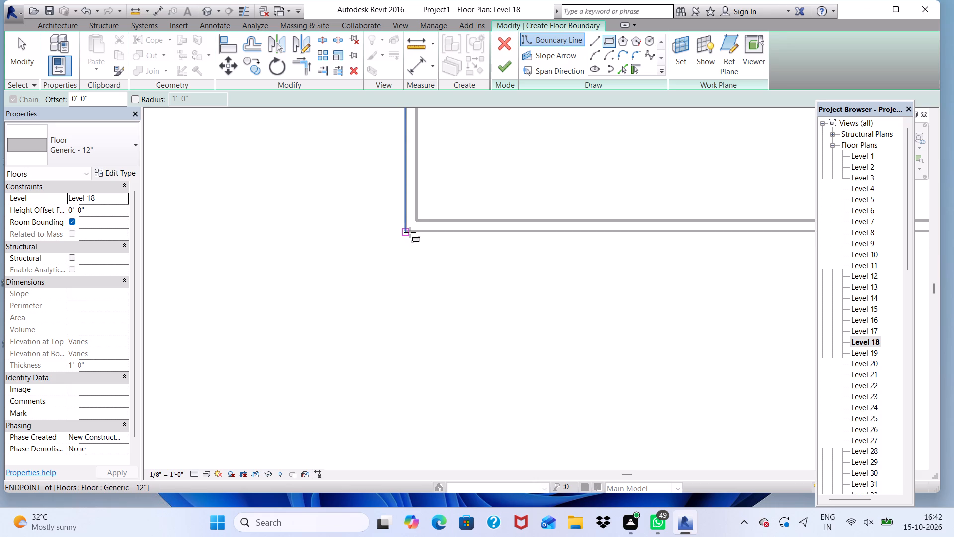
pyautogui.click(407, 230)
pyautogui.scroll(-3, 348, 282)
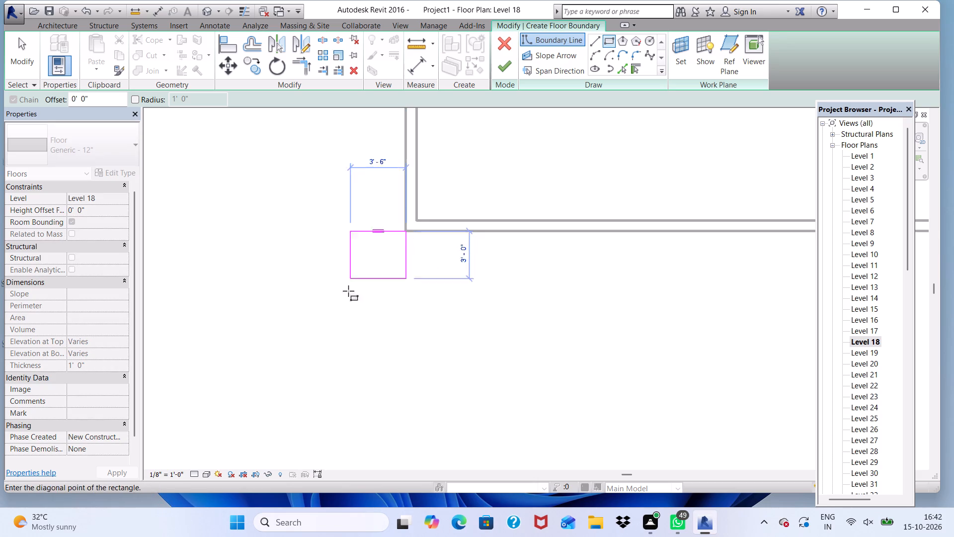
pyautogui.scroll(-2, 348, 291)
pyautogui.scroll(-4, 499, 276)
pyautogui.scroll(5, 607, 310)
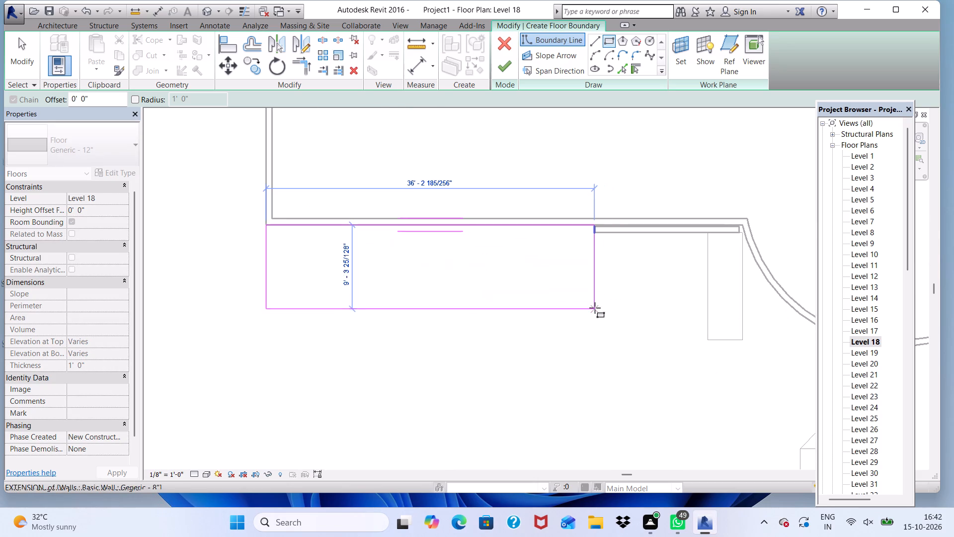
pyautogui.scroll(-1, 598, 344)
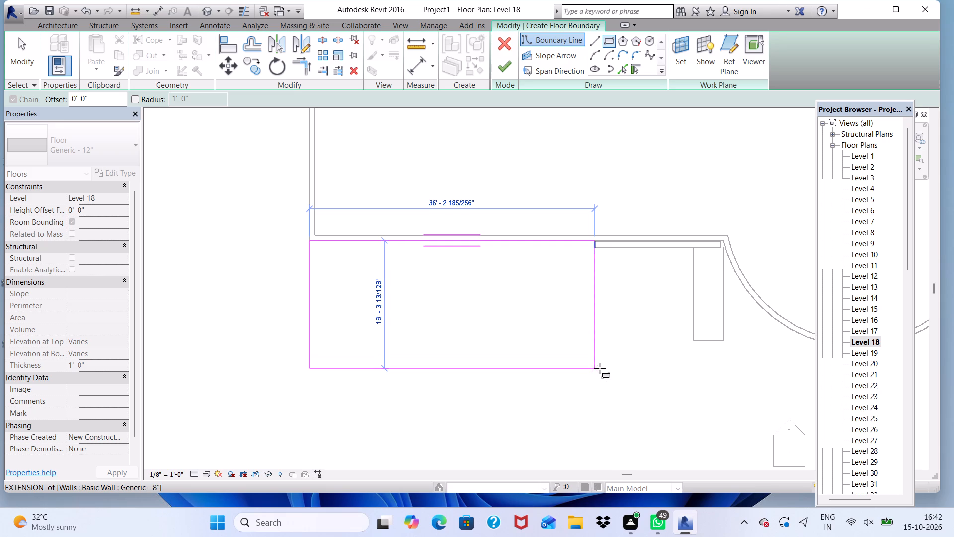
pyautogui.click(600, 368)
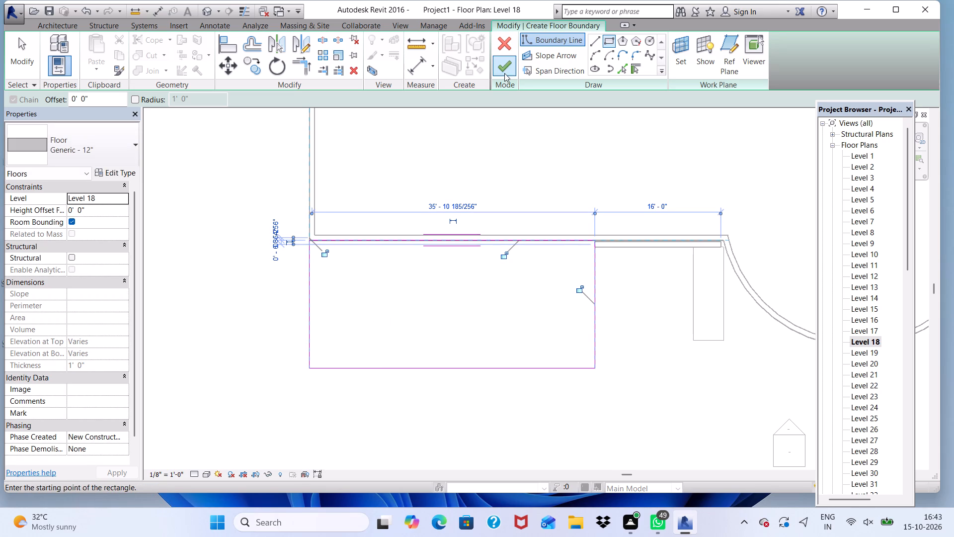
pyautogui.click(504, 73)
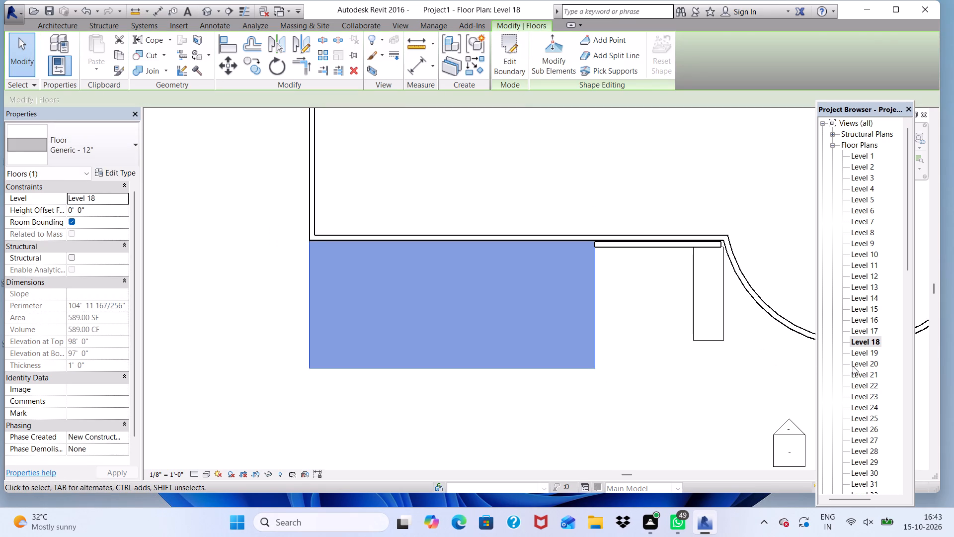
# Open the Level 20 floor plan and start a rectangular floor boundary using the Generic - 12" type.
pyautogui.doubleClick(856, 366)
pyautogui.scroll(-9, 572, 275)
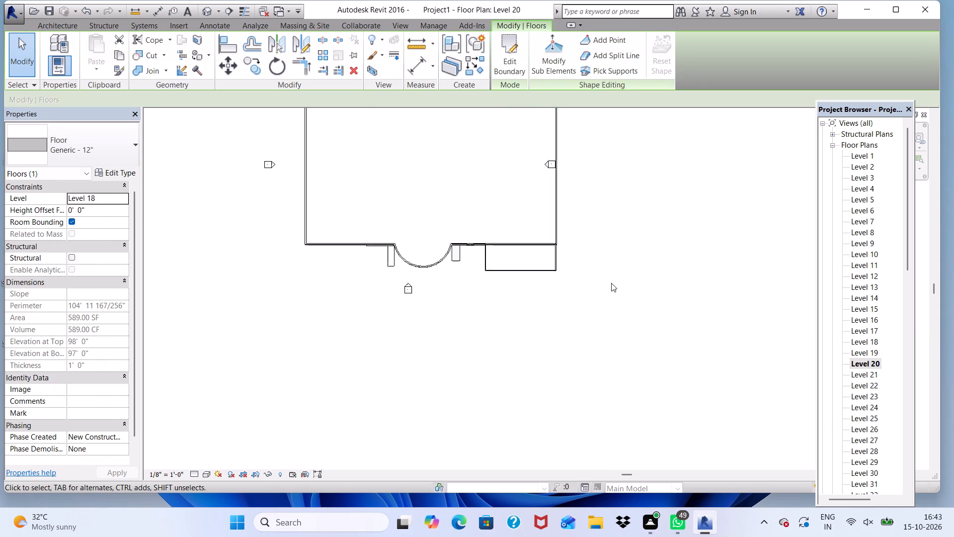
pyautogui.scroll(-2, 611, 283)
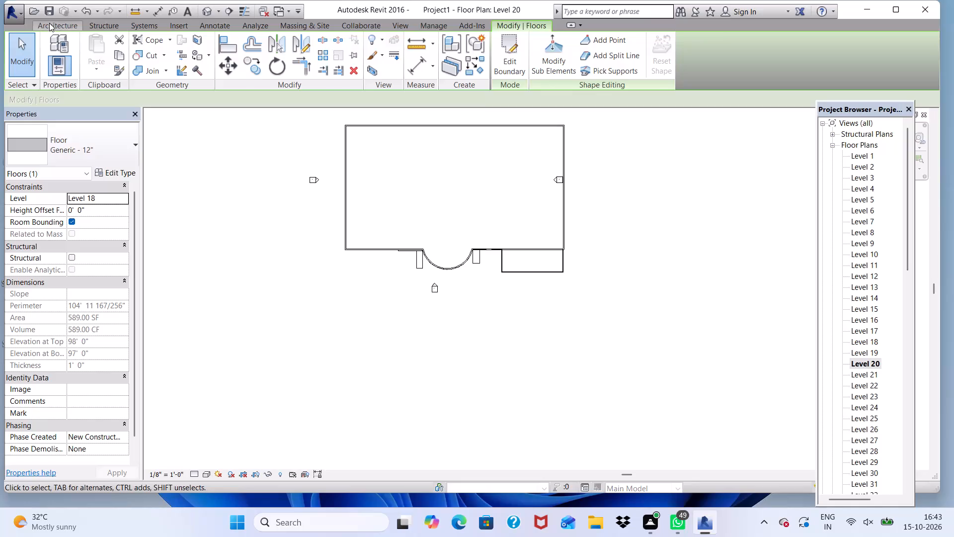
pyautogui.click(49, 23)
pyautogui.click(286, 42)
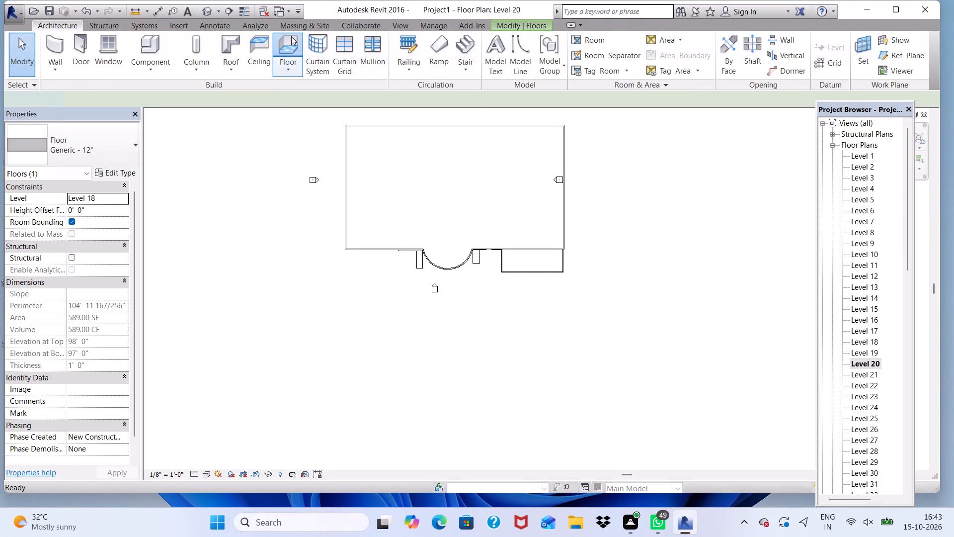
pyautogui.click(613, 37)
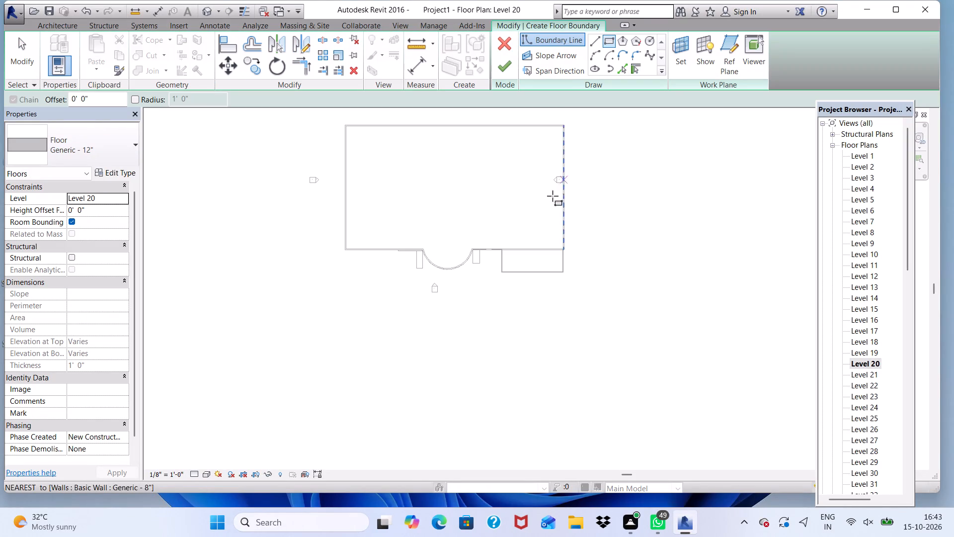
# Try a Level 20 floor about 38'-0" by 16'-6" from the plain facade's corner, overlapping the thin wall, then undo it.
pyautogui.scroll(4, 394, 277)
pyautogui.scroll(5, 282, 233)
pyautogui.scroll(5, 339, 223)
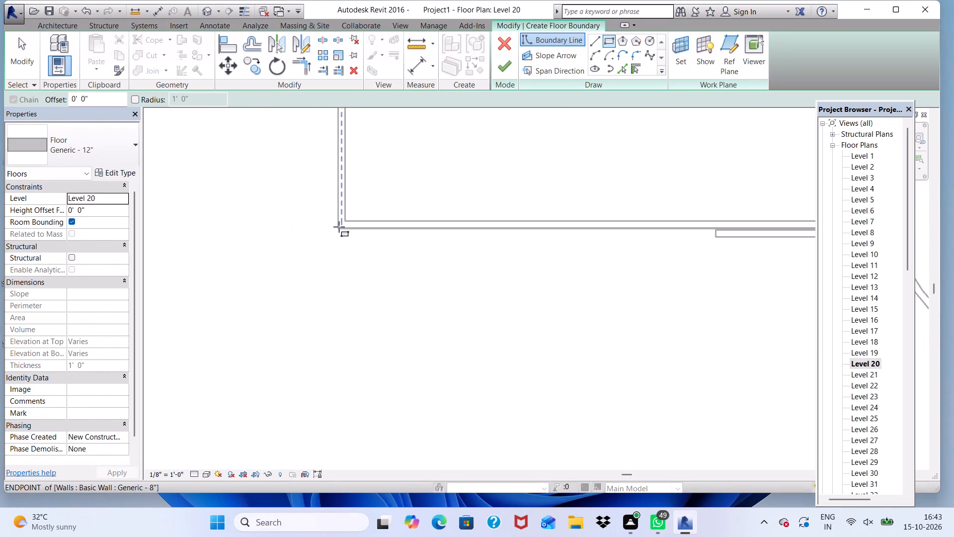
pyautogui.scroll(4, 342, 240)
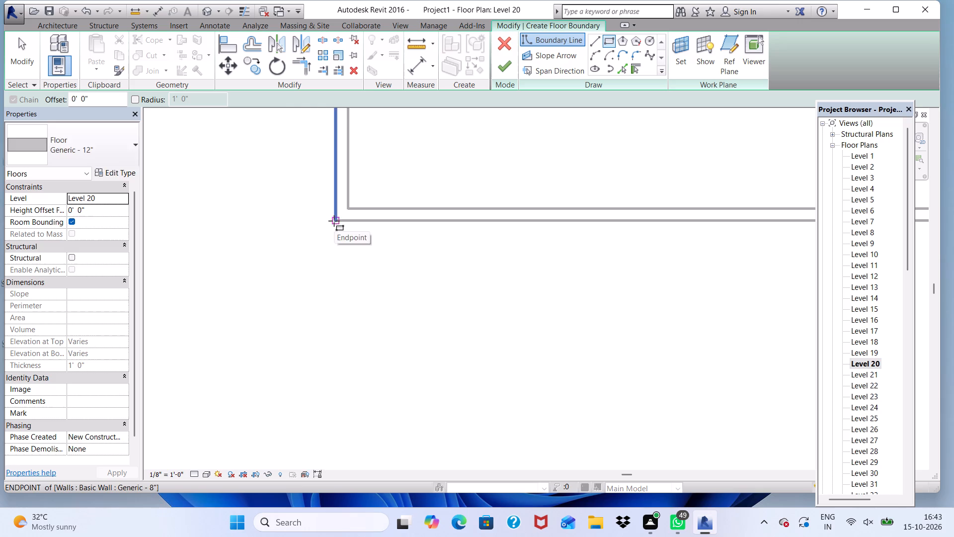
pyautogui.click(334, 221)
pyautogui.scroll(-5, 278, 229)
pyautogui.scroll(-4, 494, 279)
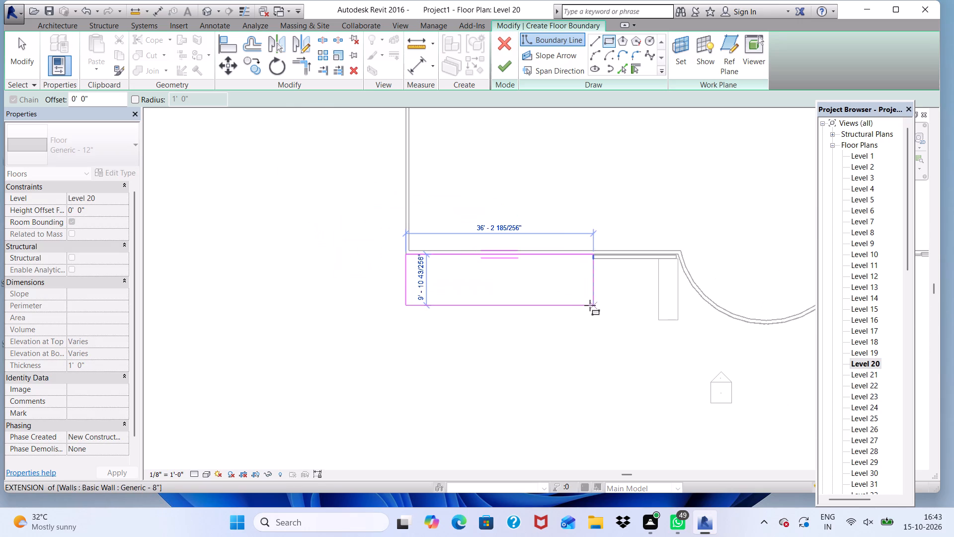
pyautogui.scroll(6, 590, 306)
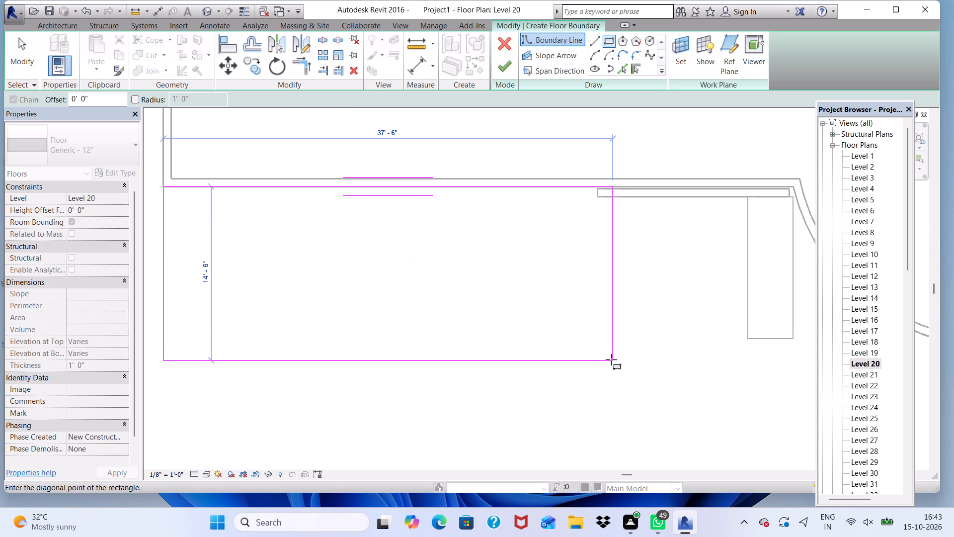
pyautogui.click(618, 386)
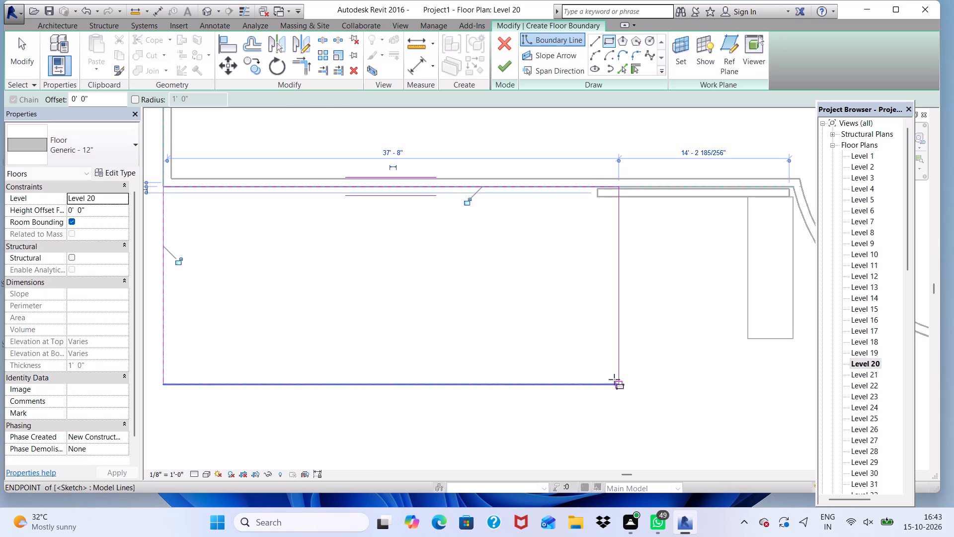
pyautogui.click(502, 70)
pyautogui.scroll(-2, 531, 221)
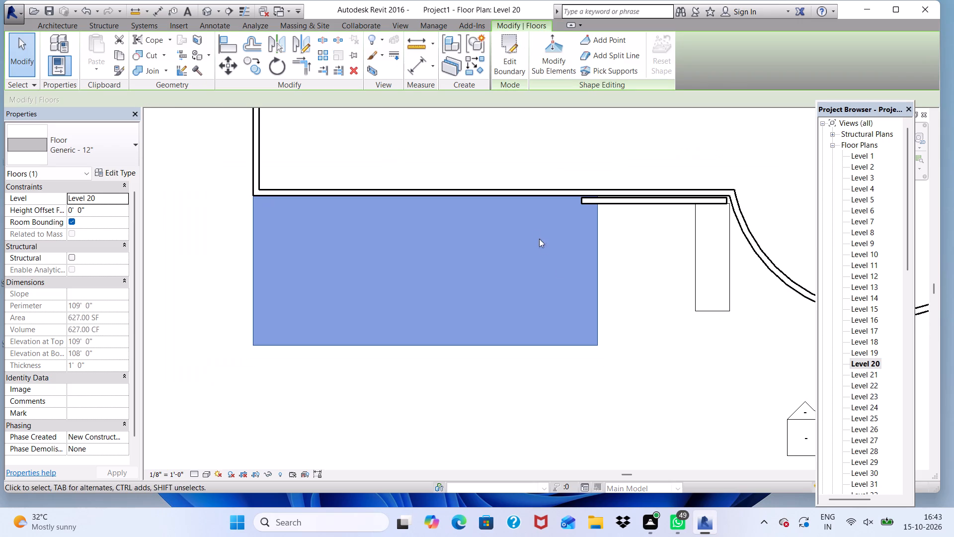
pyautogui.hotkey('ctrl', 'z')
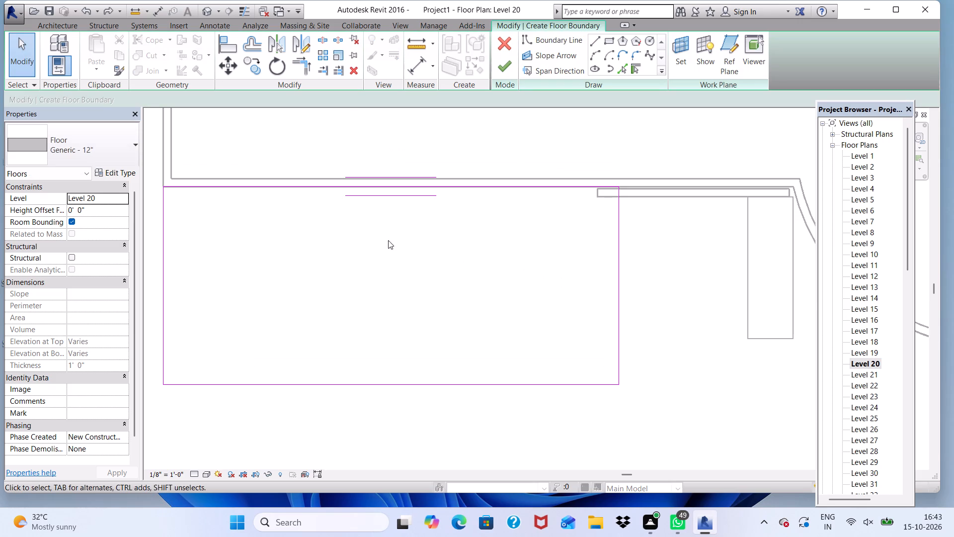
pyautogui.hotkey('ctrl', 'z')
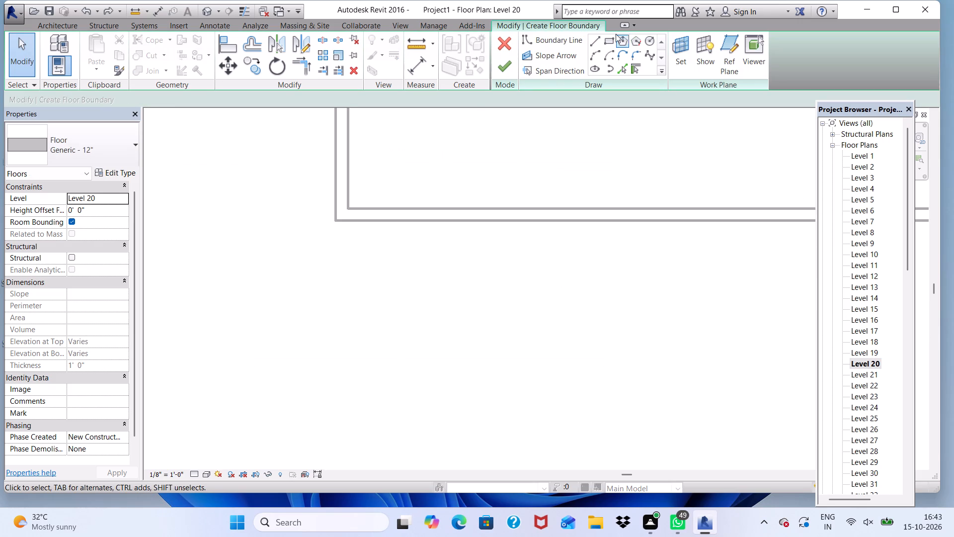
# On Level 20, create a Generic - 12" rectangular floor about 36'-3" by 16' from the plain facade's corner to the thin wall's near end.
pyautogui.click(604, 41)
pyautogui.scroll(4, 321, 268)
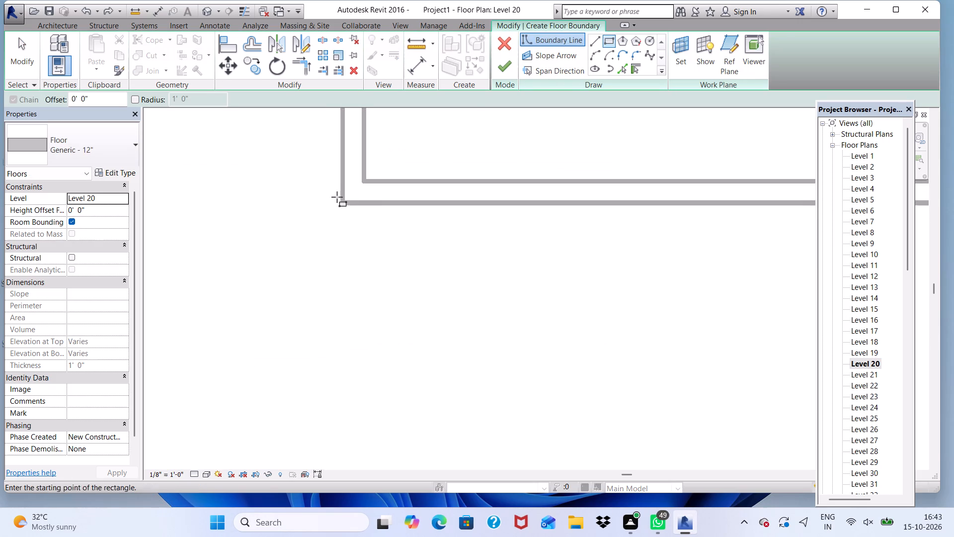
pyautogui.click(340, 202)
pyautogui.scroll(-5, 321, 269)
pyautogui.scroll(-4, 493, 239)
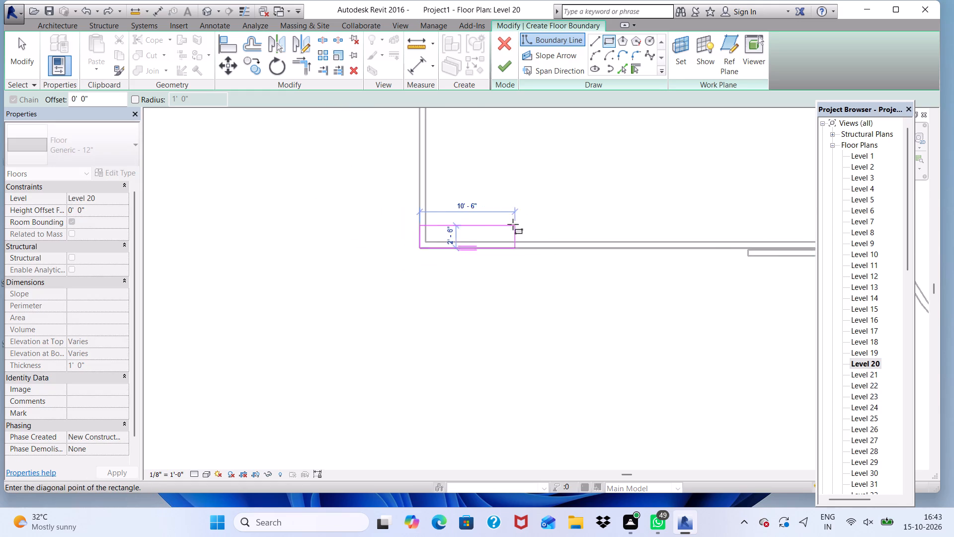
pyautogui.scroll(-3, 513, 224)
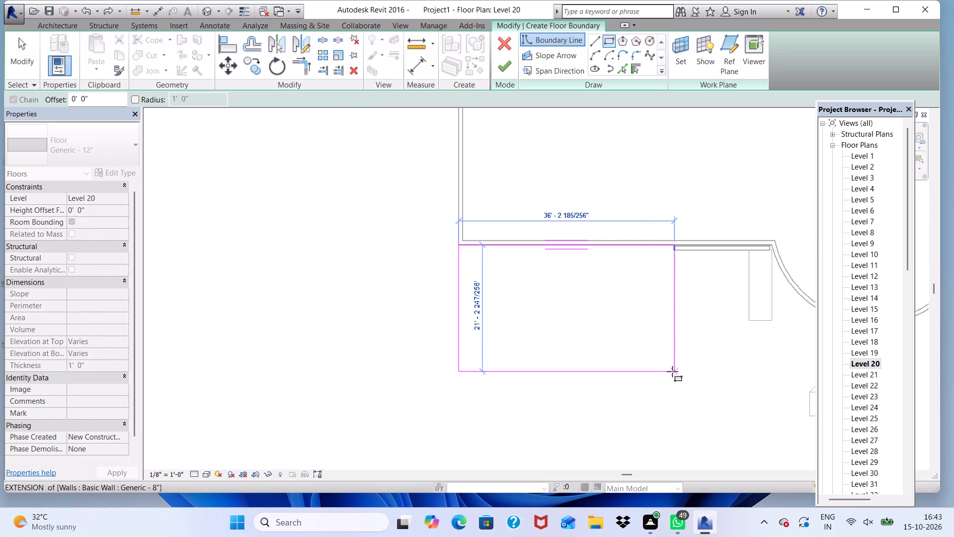
pyautogui.click(672, 341)
pyautogui.click(500, 63)
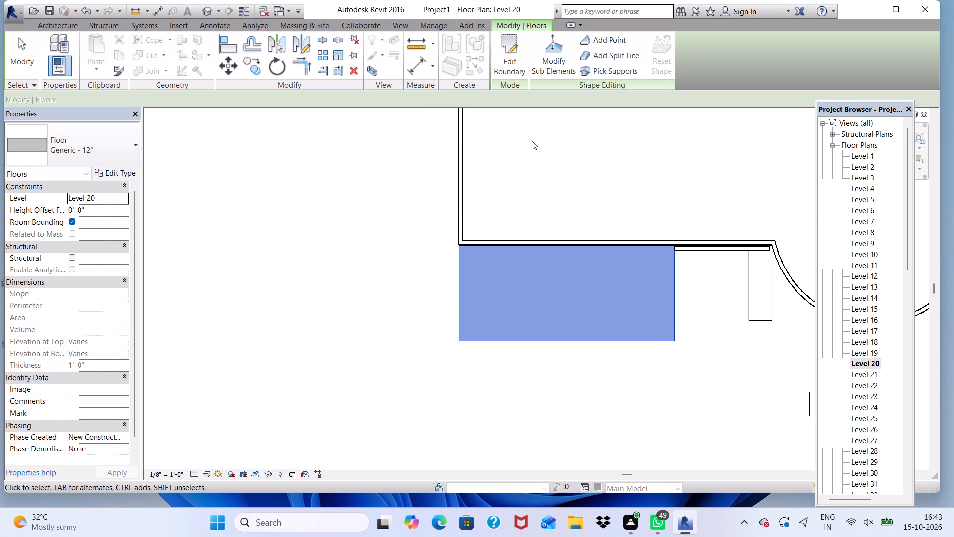
pyautogui.scroll(-5, 548, 167)
# On Level 22, create a Generic - 12" floor about 36'-3" by 16'-0" from the plain facade's corner to the thin wall's near end; check in 3D.
pyautogui.doubleClick(873, 384)
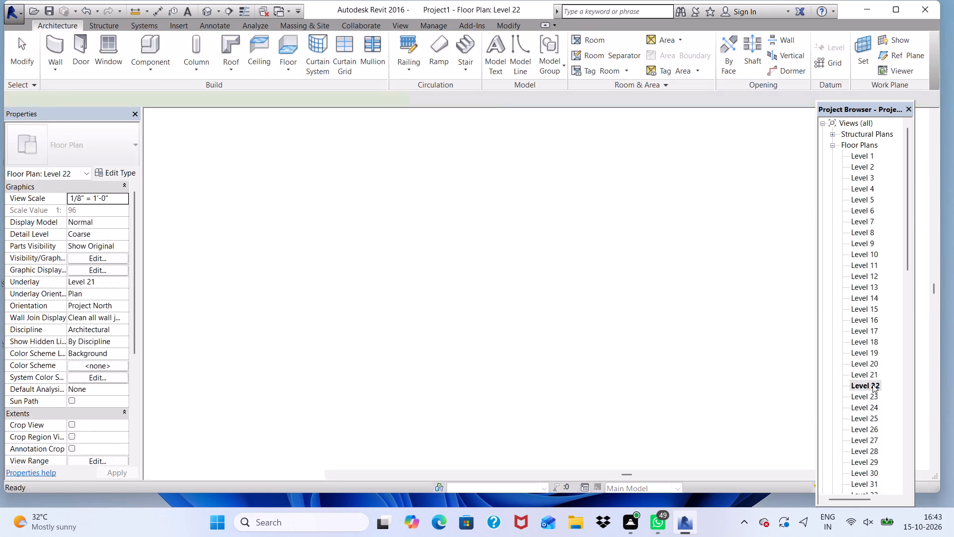
pyautogui.scroll(-9, 497, 315)
pyautogui.scroll(1, 336, 294)
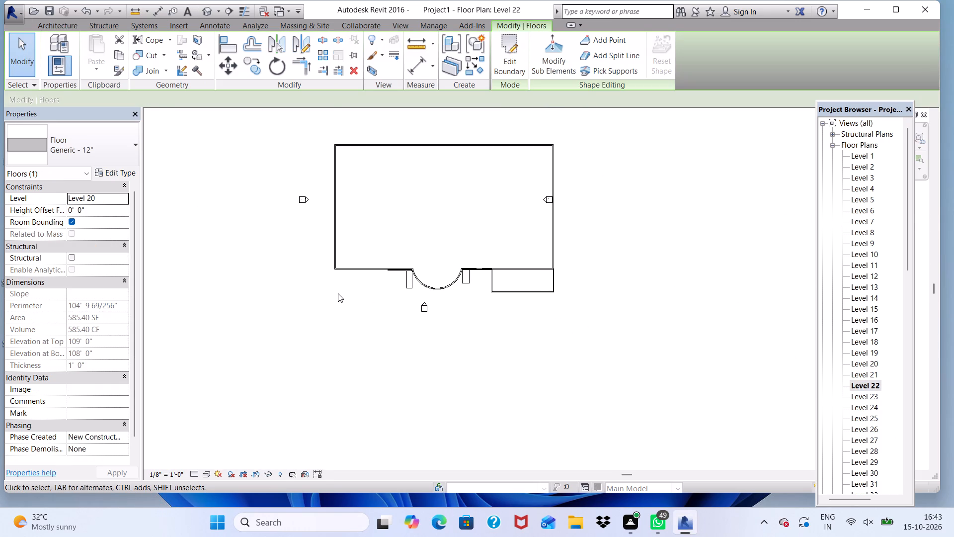
pyautogui.scroll(2, 338, 293)
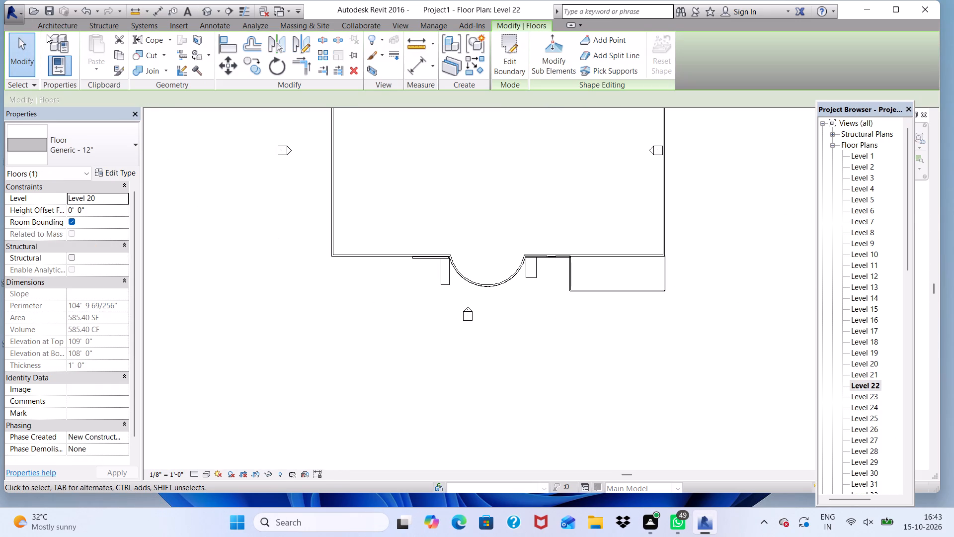
pyautogui.click(66, 21)
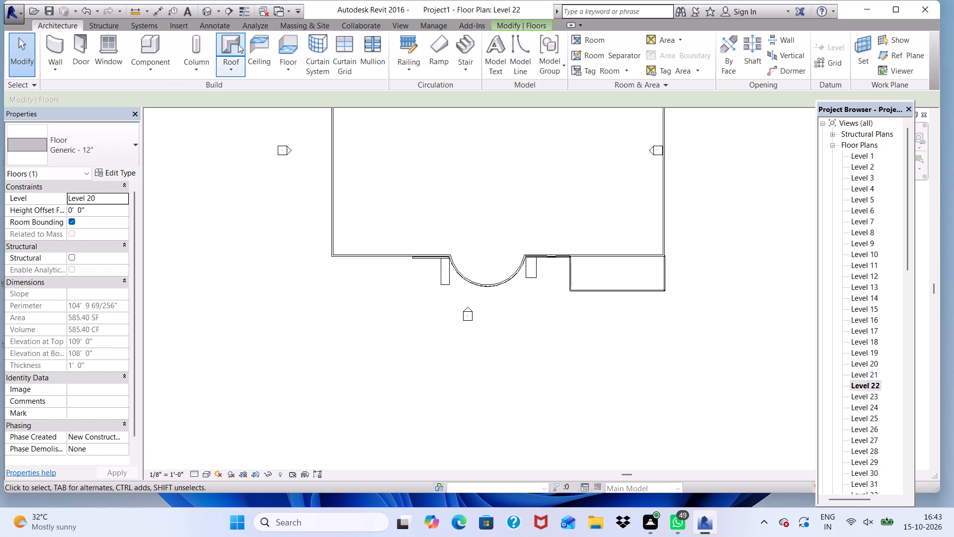
pyautogui.click(288, 36)
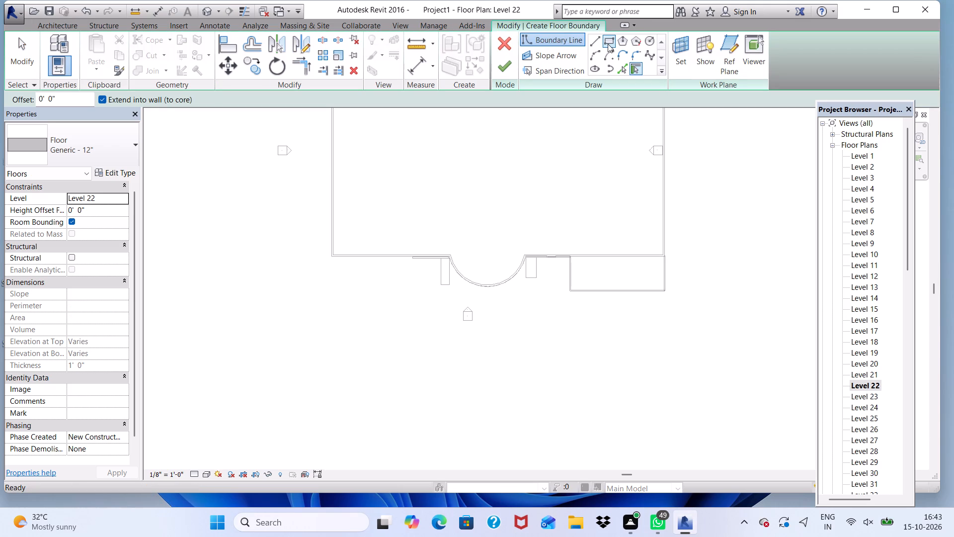
pyautogui.click(608, 40)
pyautogui.scroll(13, 349, 277)
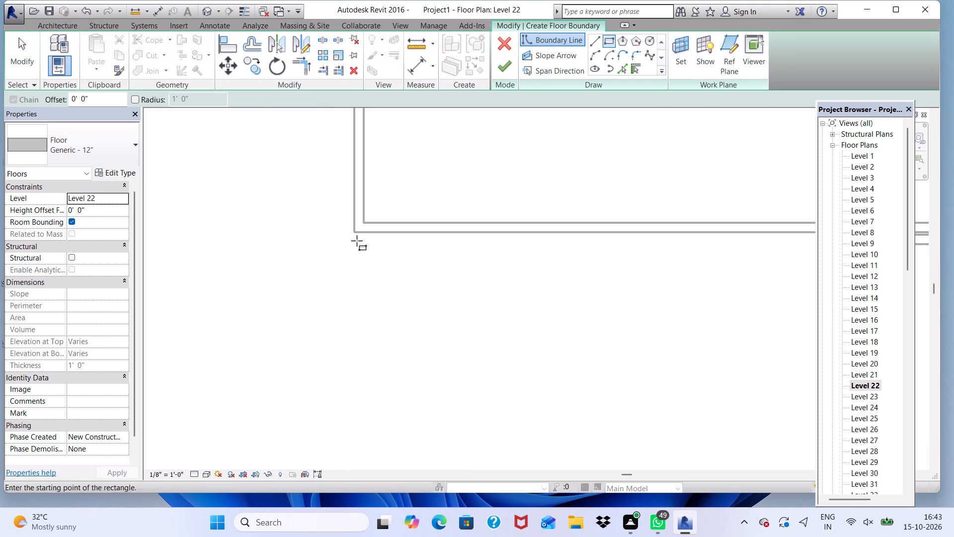
pyautogui.scroll(4, 354, 229)
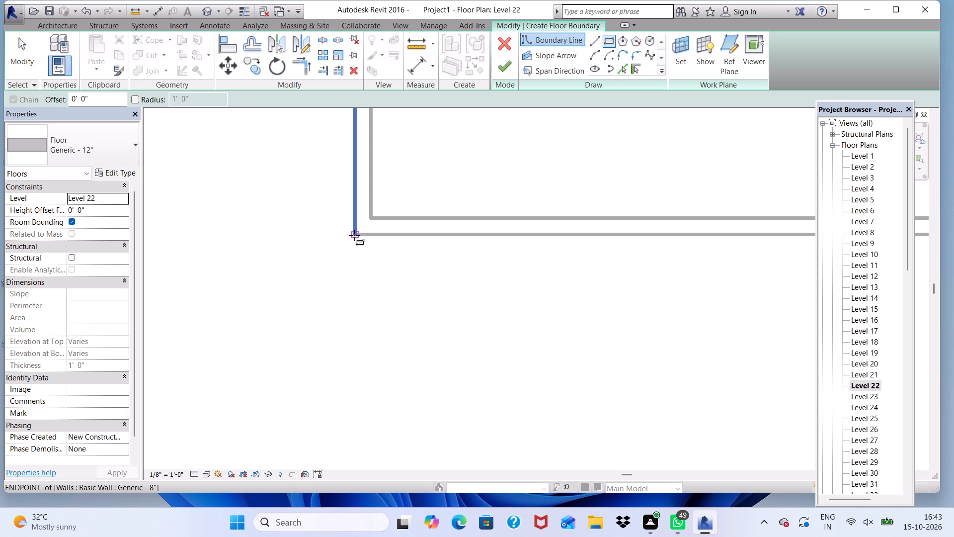
pyautogui.click(354, 234)
pyautogui.scroll(-6, 253, 233)
pyautogui.scroll(-4, 425, 217)
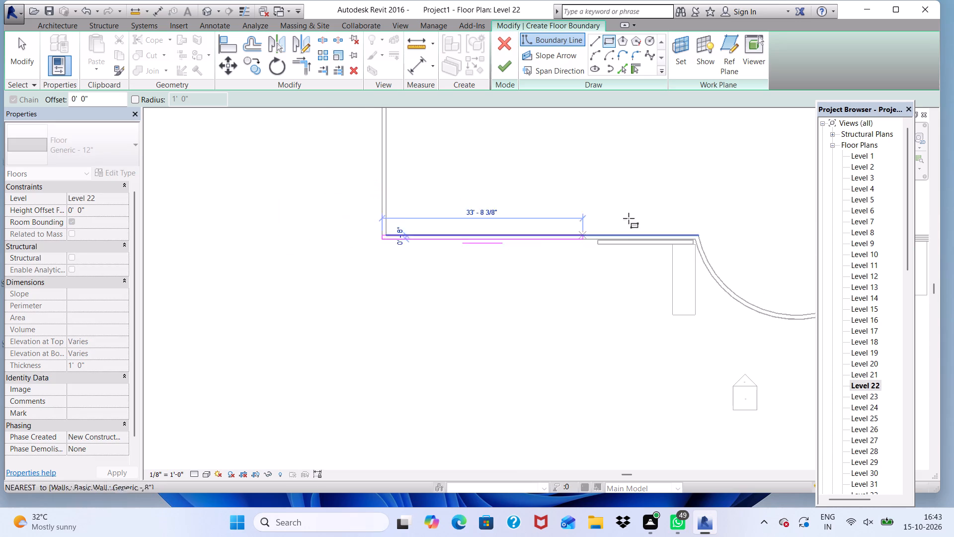
pyautogui.scroll(2, 638, 280)
pyautogui.scroll(4, 589, 325)
pyautogui.scroll(-5, 589, 325)
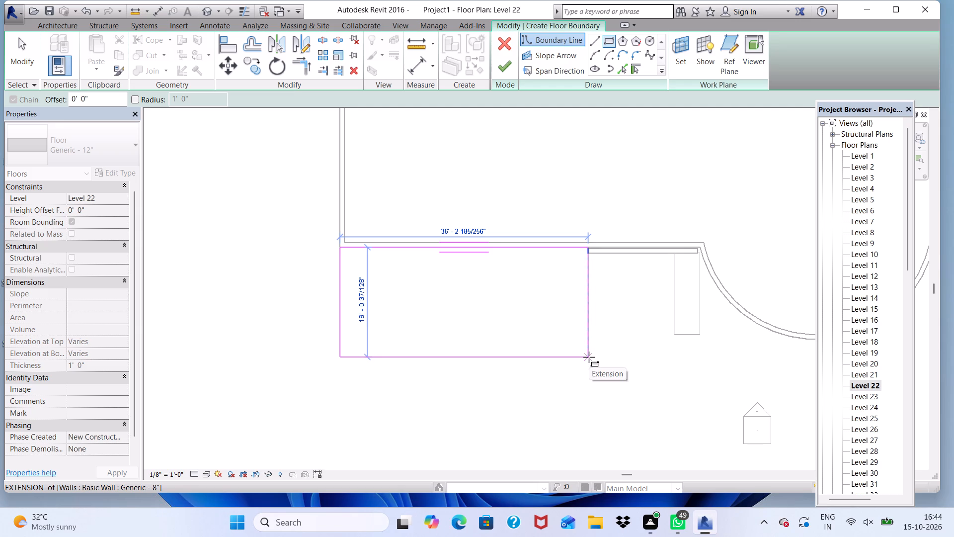
pyautogui.click(589, 357)
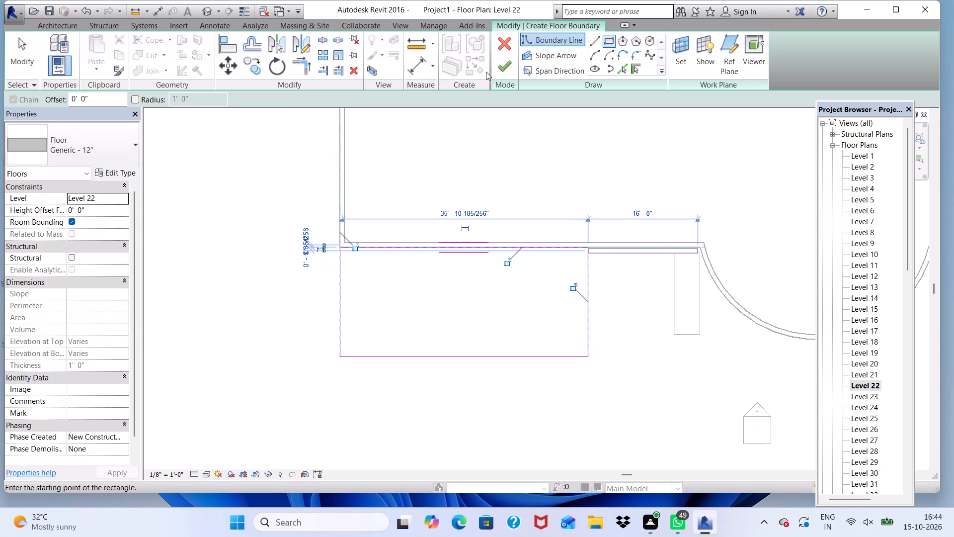
pyautogui.click(496, 67)
pyautogui.scroll(-9, 500, 242)
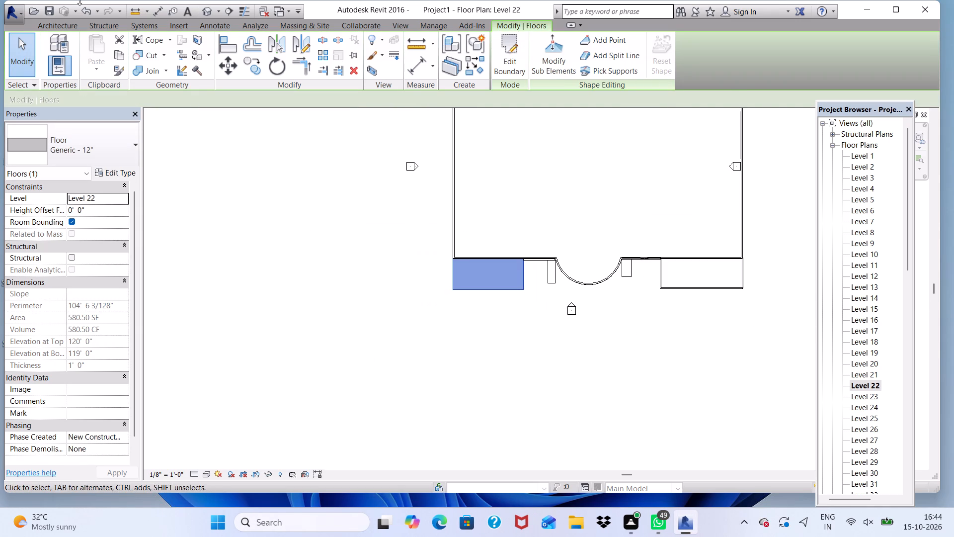
pyautogui.click(204, 12)
pyautogui.scroll(-4, 400, 237)
pyautogui.scroll(5, 430, 287)
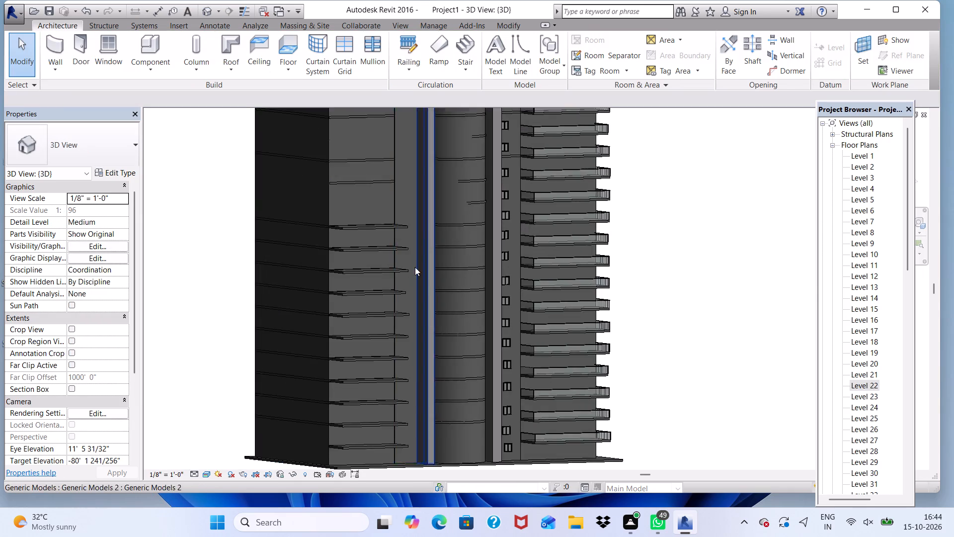
pyautogui.scroll(8, 415, 267)
pyautogui.scroll(-4, 296, 216)
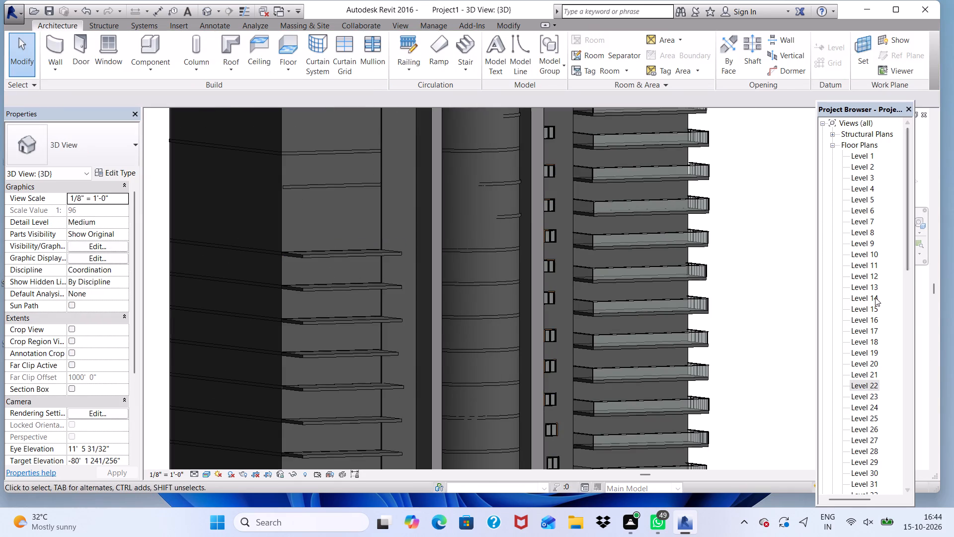
# On Level 24, create a Generic - 12" rectangular floor about 36'-3" by 16'-2" from the plain facade's corner to the thin wall's near end.
pyautogui.doubleClick(877, 409)
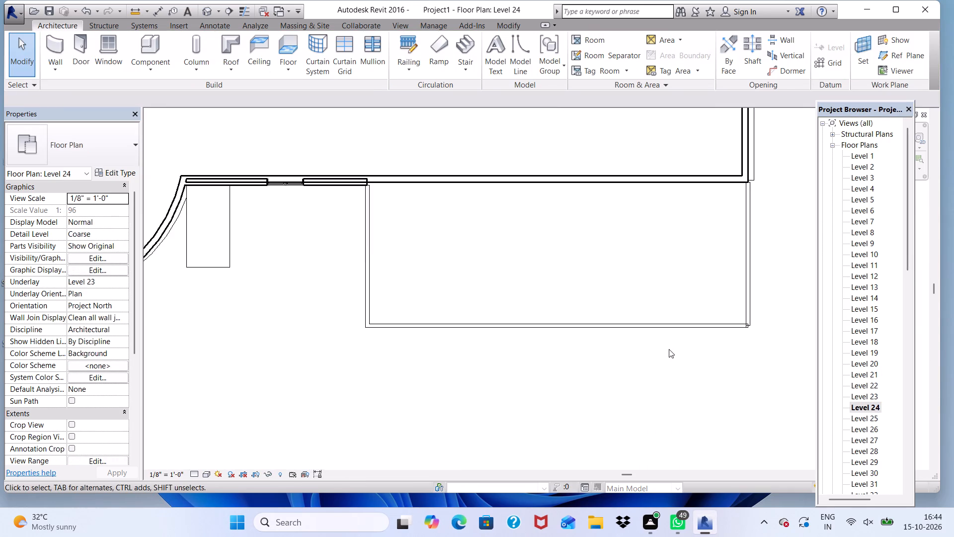
pyautogui.scroll(-5, 681, 357)
pyautogui.scroll(-6, 755, 346)
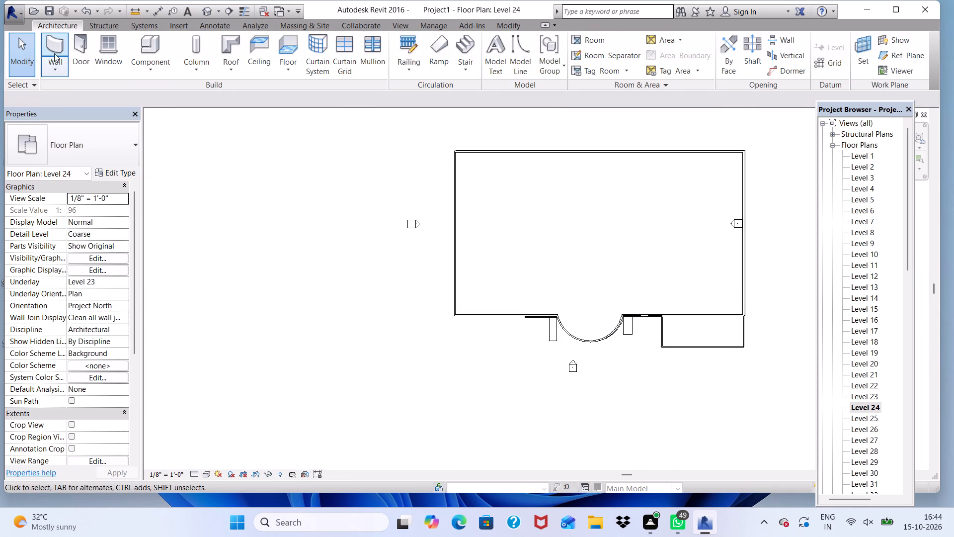
pyautogui.click(281, 44)
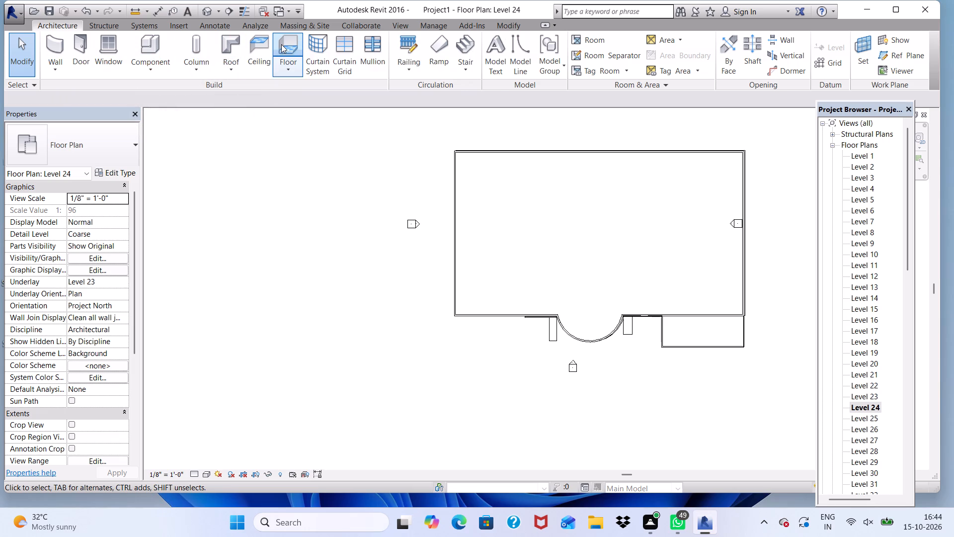
pyautogui.click(605, 39)
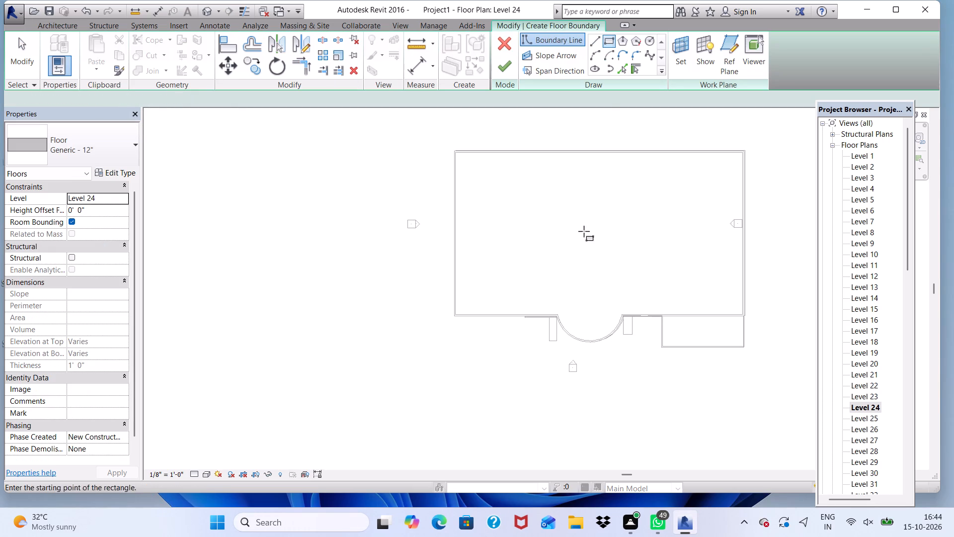
pyautogui.scroll(6, 519, 362)
pyautogui.scroll(5, 390, 254)
pyautogui.scroll(4, 349, 245)
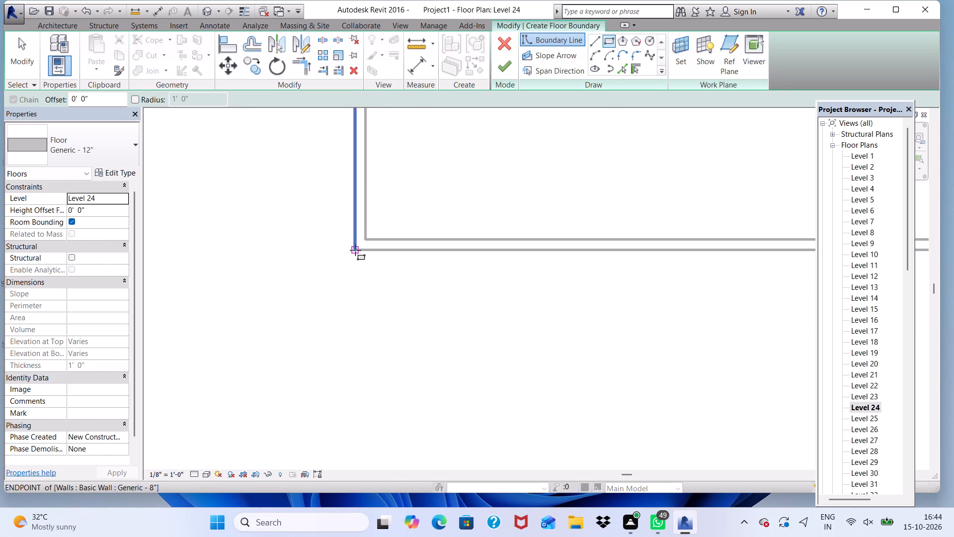
pyautogui.click(355, 249)
pyautogui.scroll(-5, 494, 262)
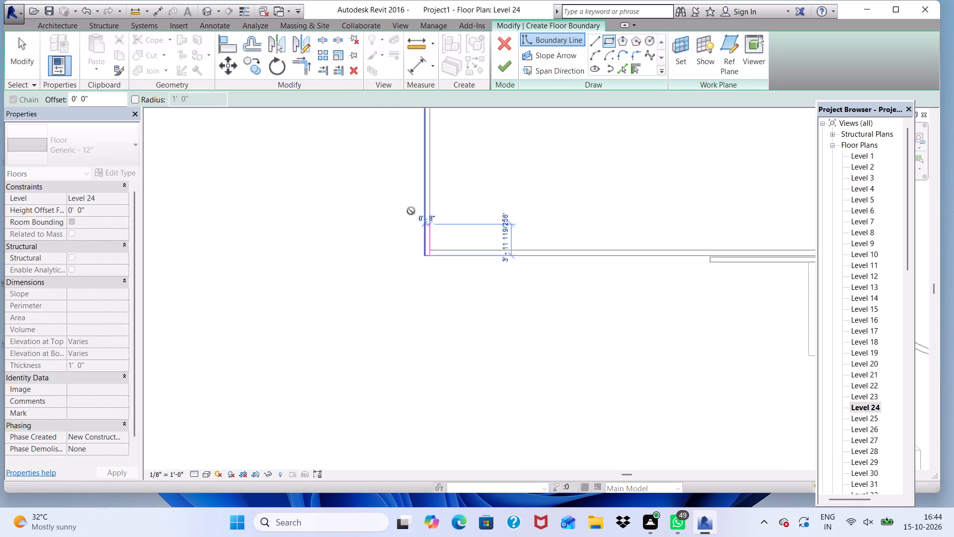
pyautogui.scroll(-6, 363, 203)
pyautogui.scroll(7, 575, 288)
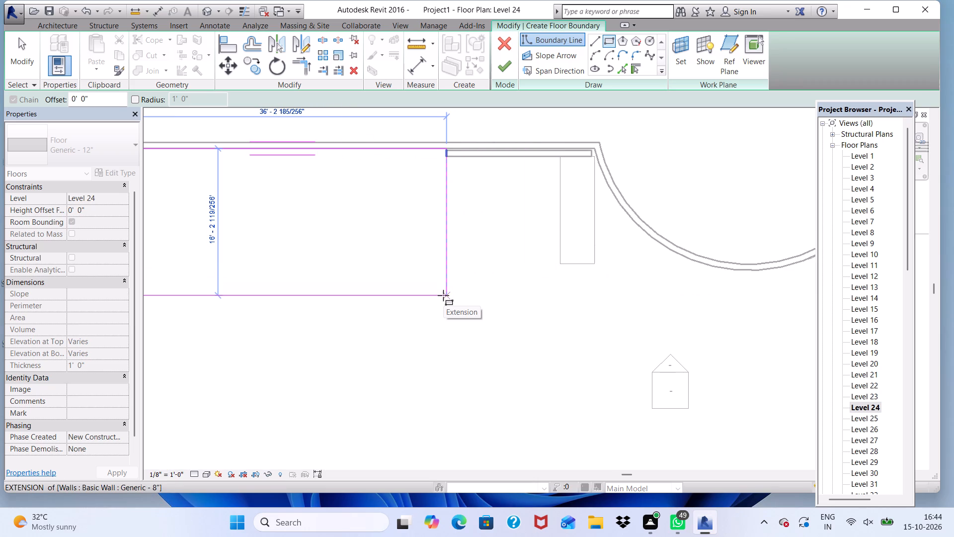
pyautogui.click(443, 295)
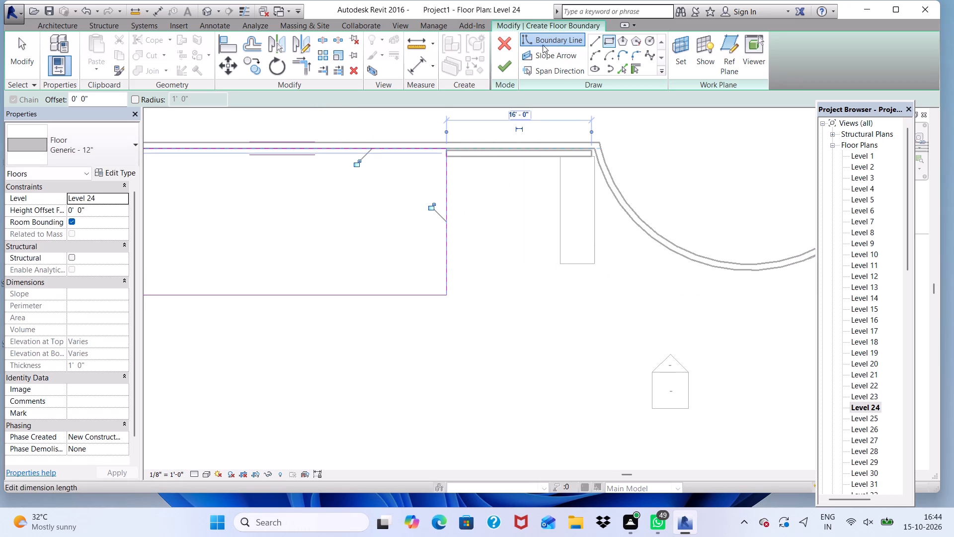
pyautogui.click(504, 70)
pyautogui.scroll(-9, 504, 70)
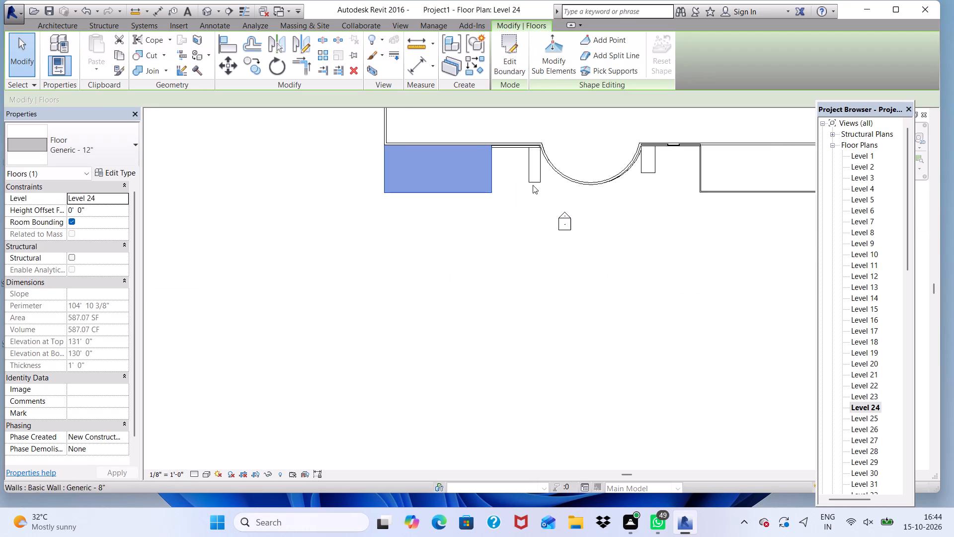
pyautogui.scroll(-16, 533, 185)
pyautogui.scroll(5, 544, 204)
pyautogui.scroll(7, 499, 177)
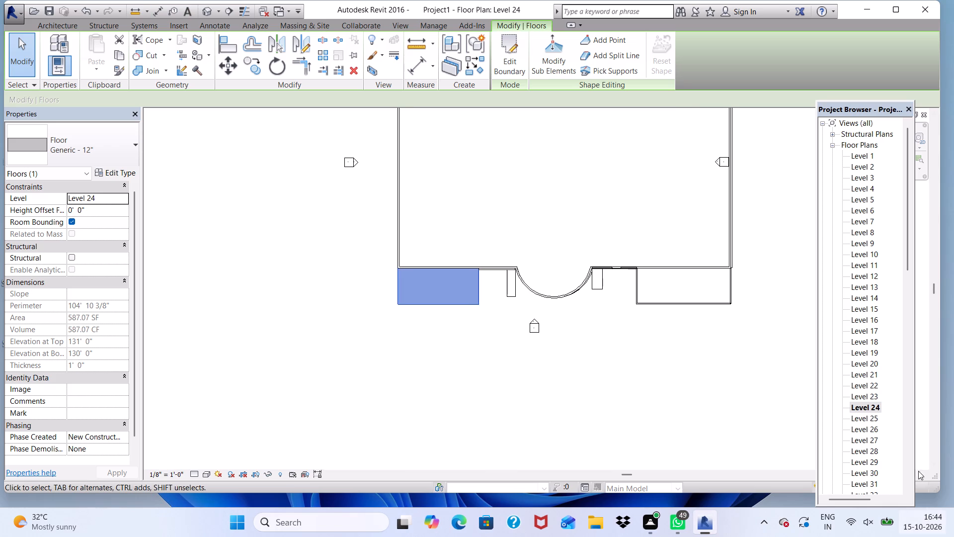
# Open the Level 26 floor plan.
pyautogui.doubleClick(873, 428)
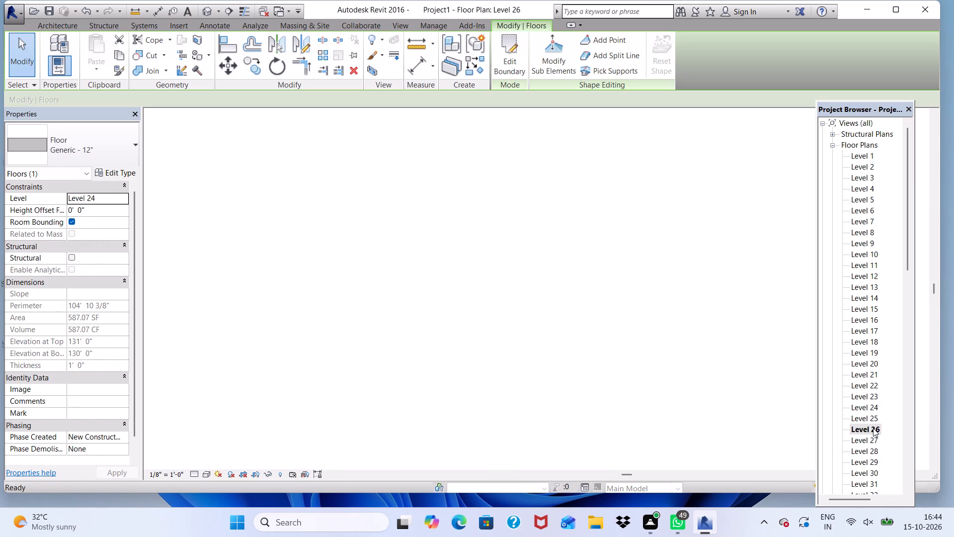
pyautogui.scroll(-14, 530, 301)
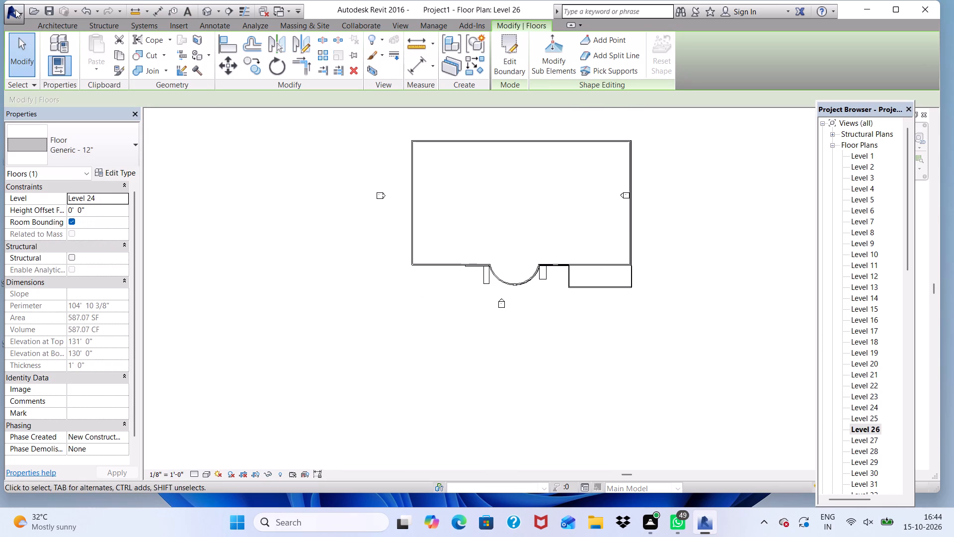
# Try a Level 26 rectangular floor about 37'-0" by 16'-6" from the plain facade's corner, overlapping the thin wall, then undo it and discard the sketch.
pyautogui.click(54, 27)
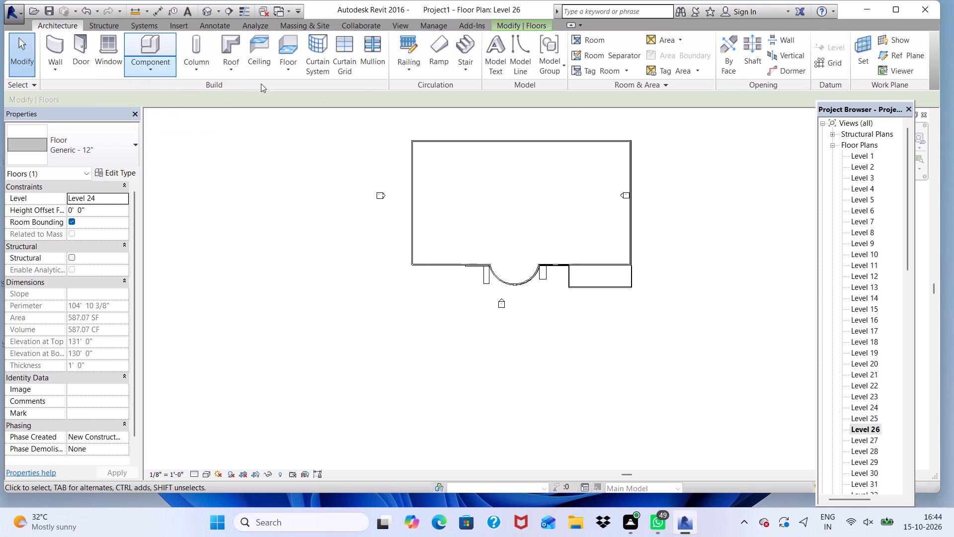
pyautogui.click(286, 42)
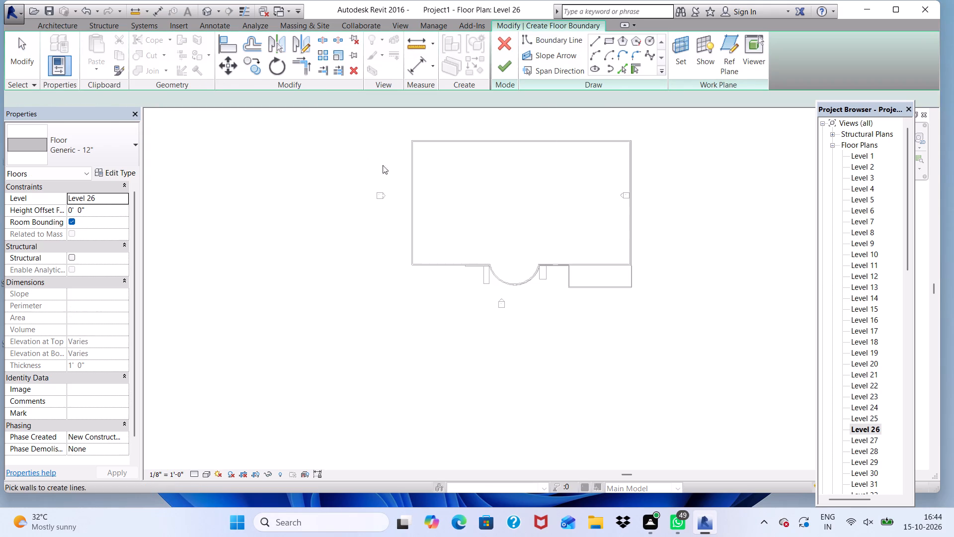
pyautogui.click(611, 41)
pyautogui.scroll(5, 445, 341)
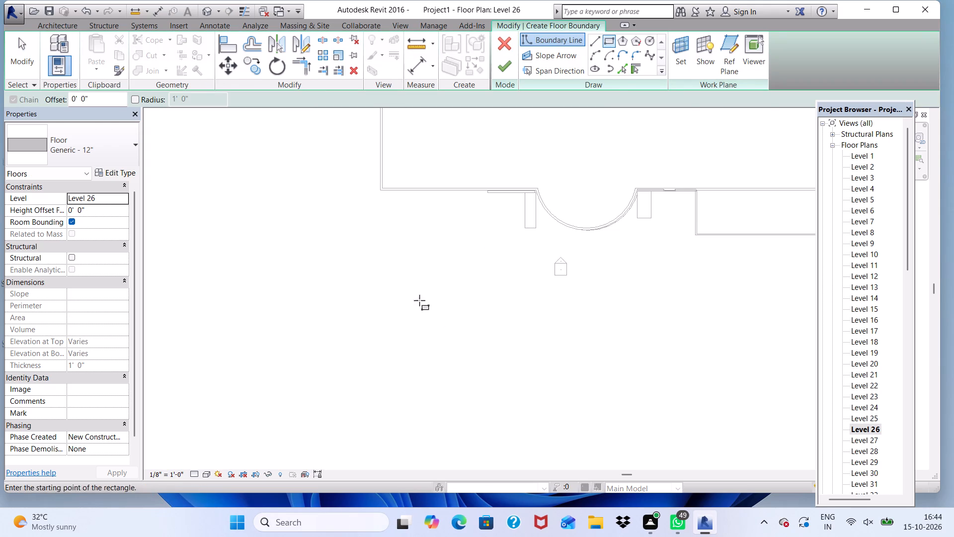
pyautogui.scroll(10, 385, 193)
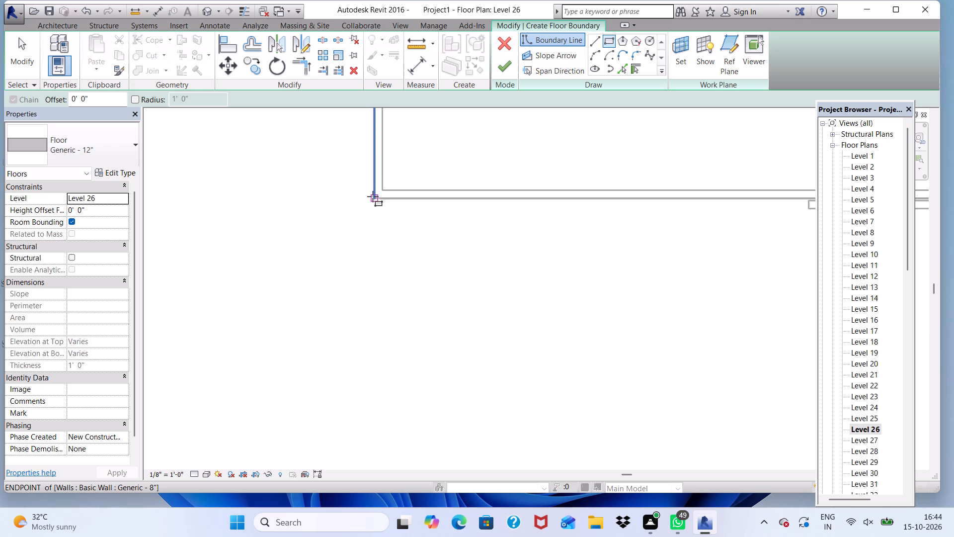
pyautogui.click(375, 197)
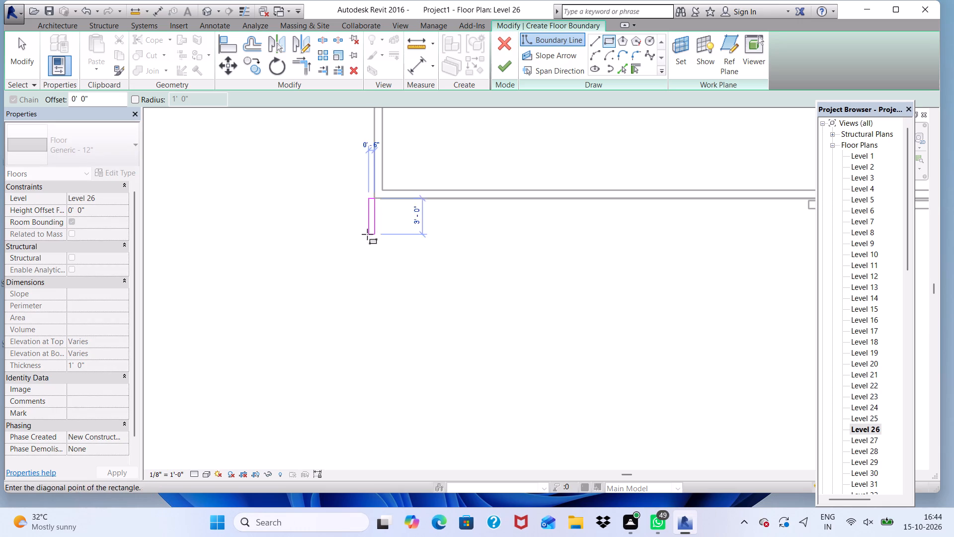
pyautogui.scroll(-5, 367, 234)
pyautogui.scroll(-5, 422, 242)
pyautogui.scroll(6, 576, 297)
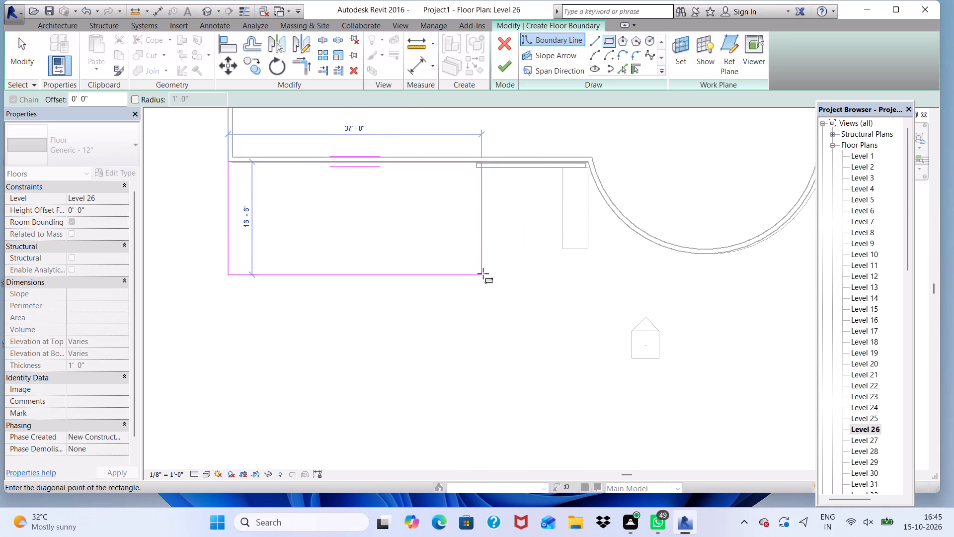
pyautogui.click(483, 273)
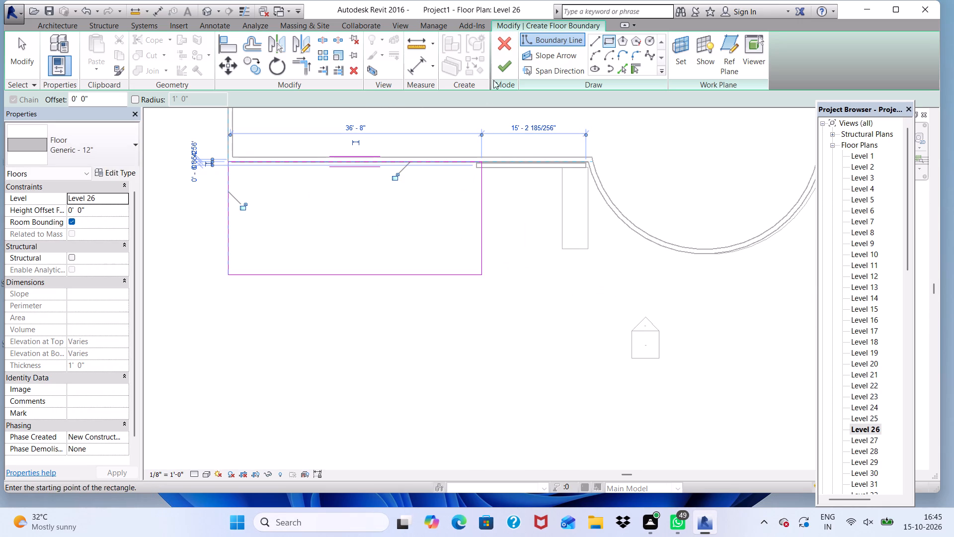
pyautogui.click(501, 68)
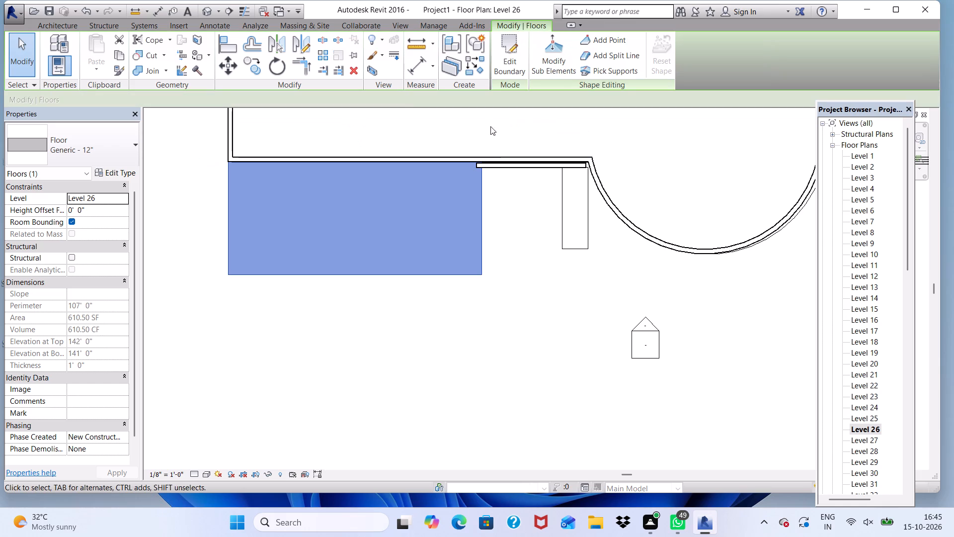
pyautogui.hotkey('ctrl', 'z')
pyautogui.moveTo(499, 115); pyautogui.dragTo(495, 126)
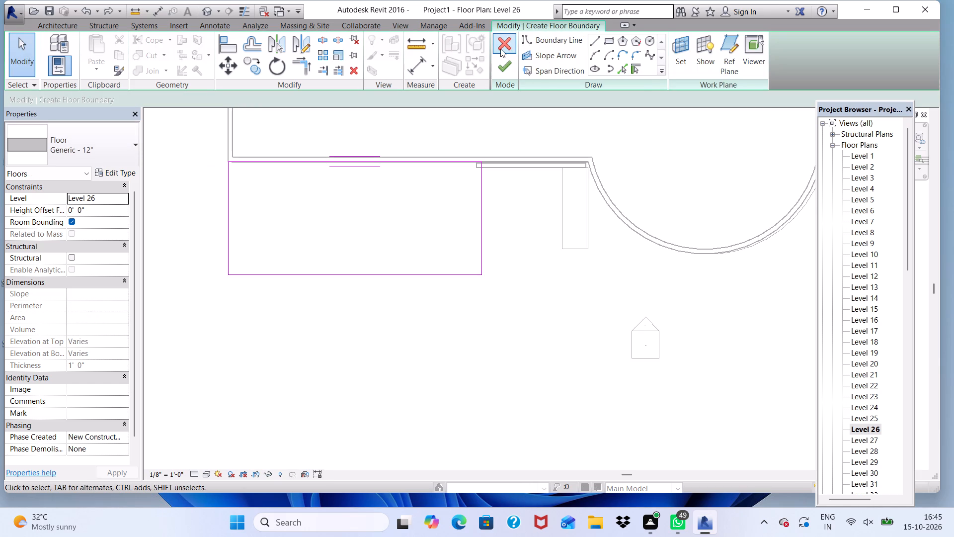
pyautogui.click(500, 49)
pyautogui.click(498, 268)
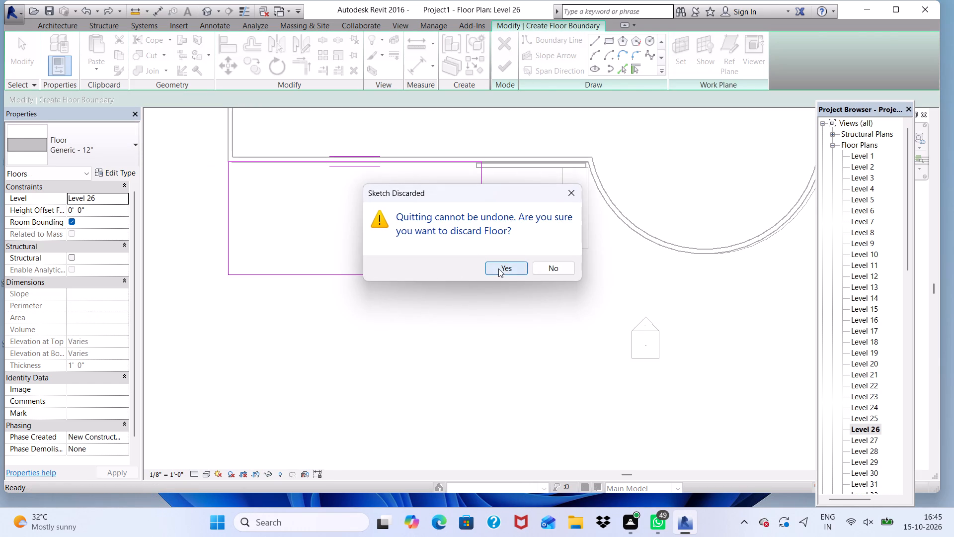
# On Level 26, create a Generic - 12" floor about 37'-0" by 16'-0" from the plain facade's corner to just past the thin wall's near end; check in 3D.
pyautogui.scroll(5, 514, 310)
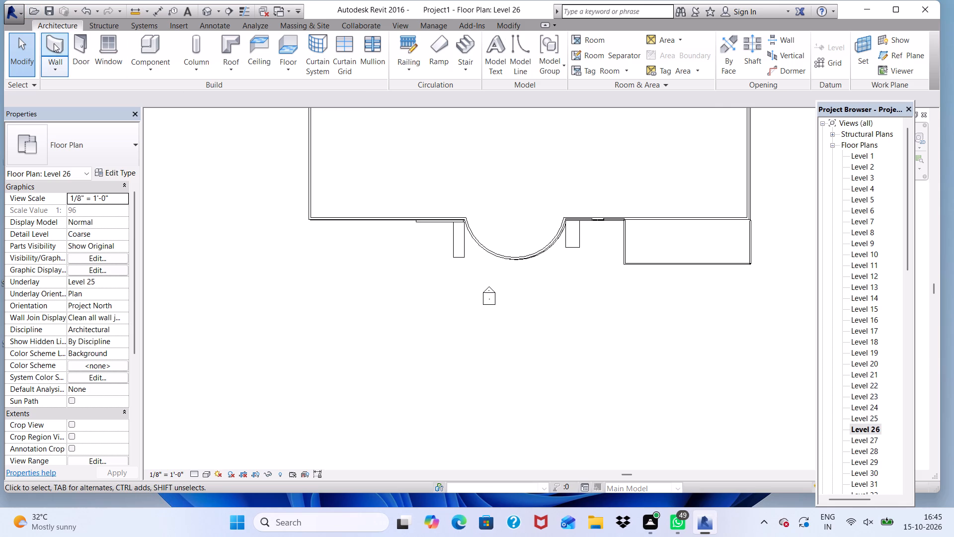
pyautogui.click(289, 40)
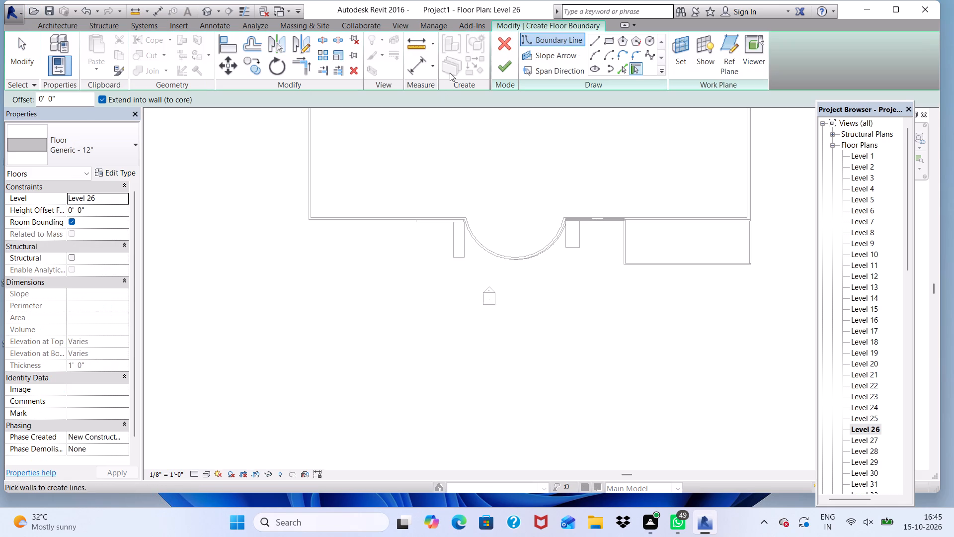
pyautogui.click(609, 45)
pyautogui.scroll(3, 331, 250)
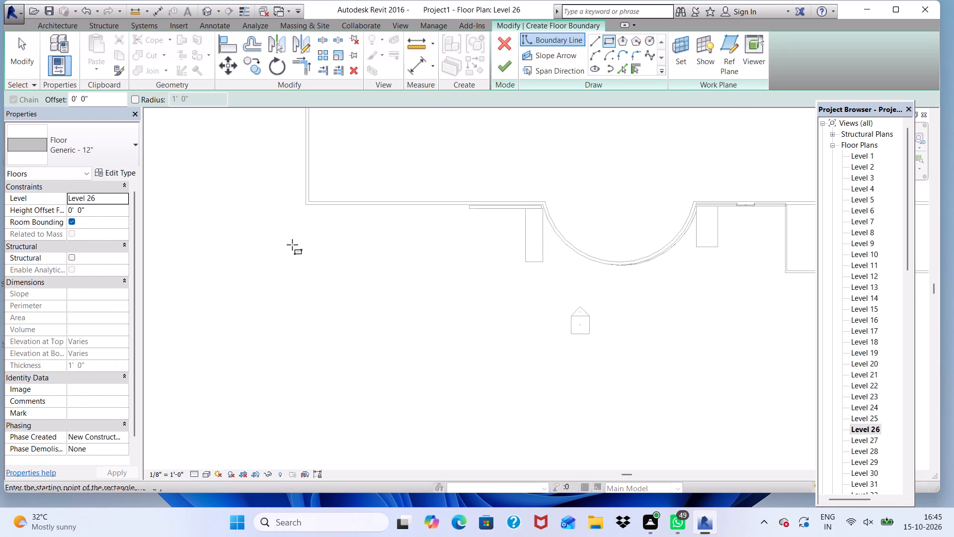
pyautogui.scroll(1, 292, 245)
pyautogui.scroll(7, 281, 203)
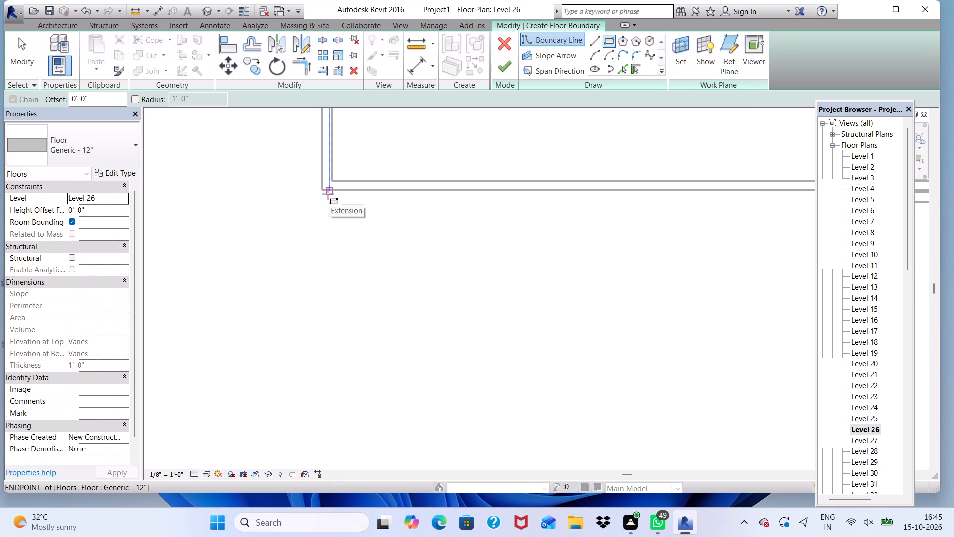
pyautogui.scroll(2, 327, 187)
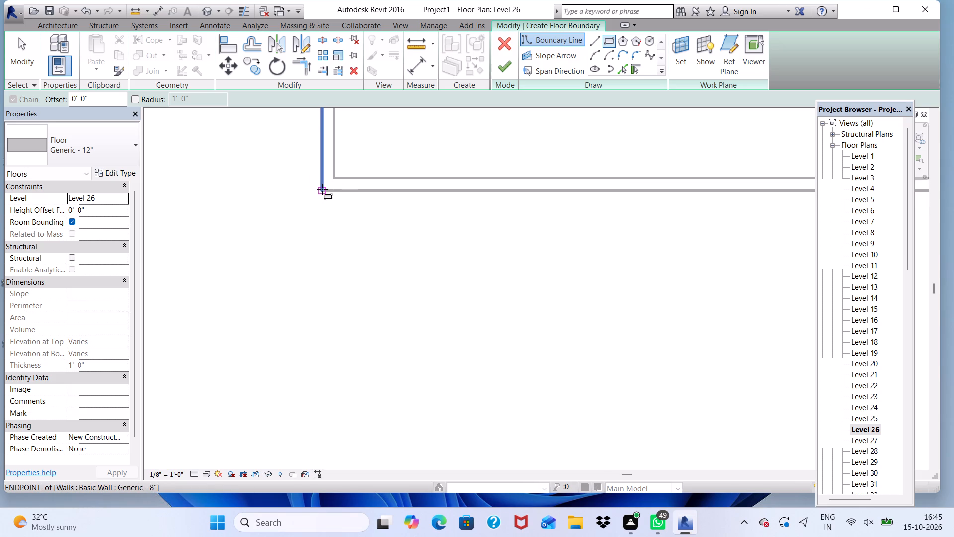
pyautogui.scroll(9, 322, 190)
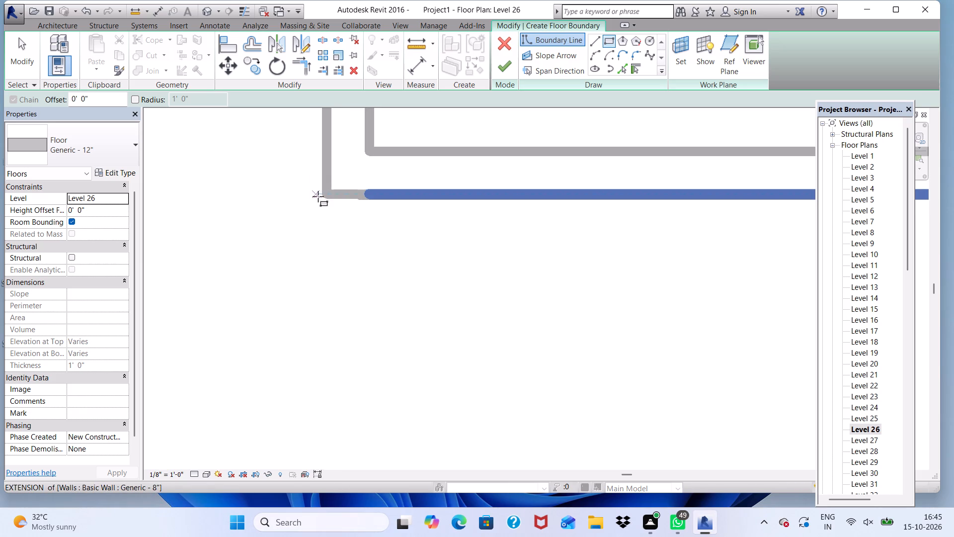
pyautogui.click(323, 195)
pyautogui.scroll(-6, 499, 163)
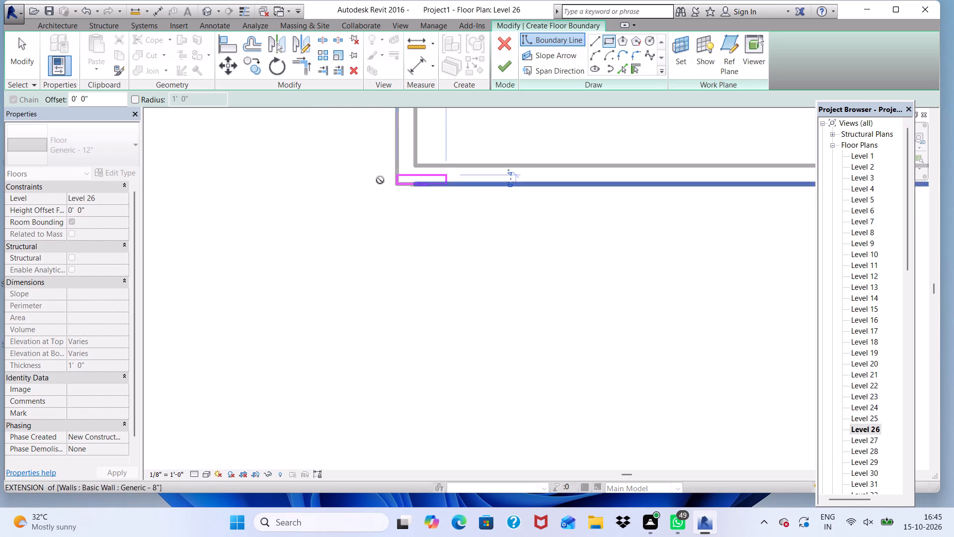
pyautogui.scroll(-6, 266, 219)
pyautogui.scroll(-3, 687, 290)
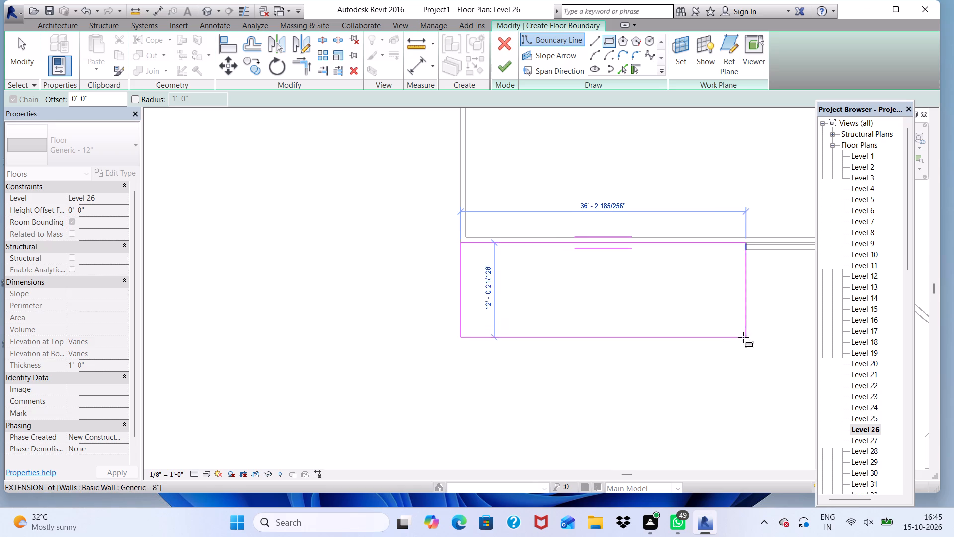
pyautogui.scroll(5, 743, 343)
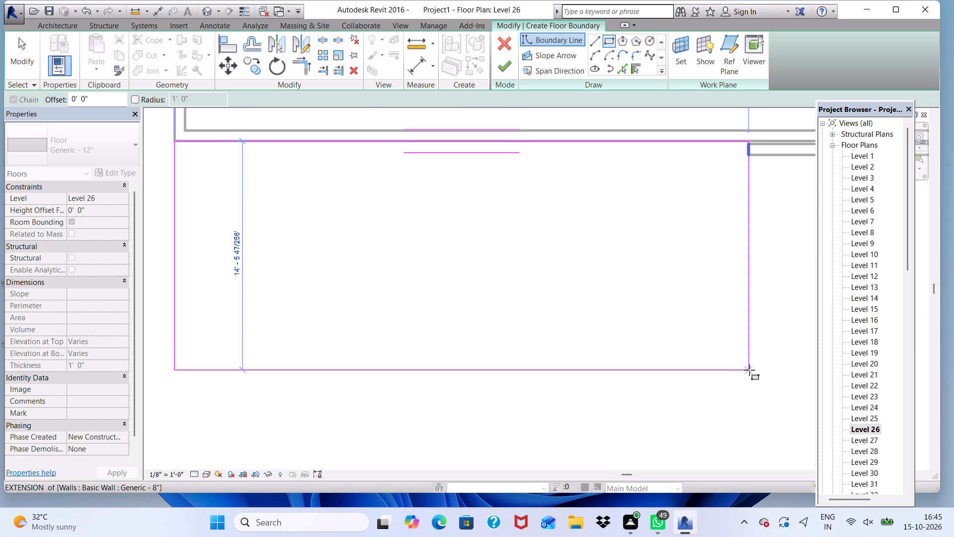
pyautogui.click(759, 397)
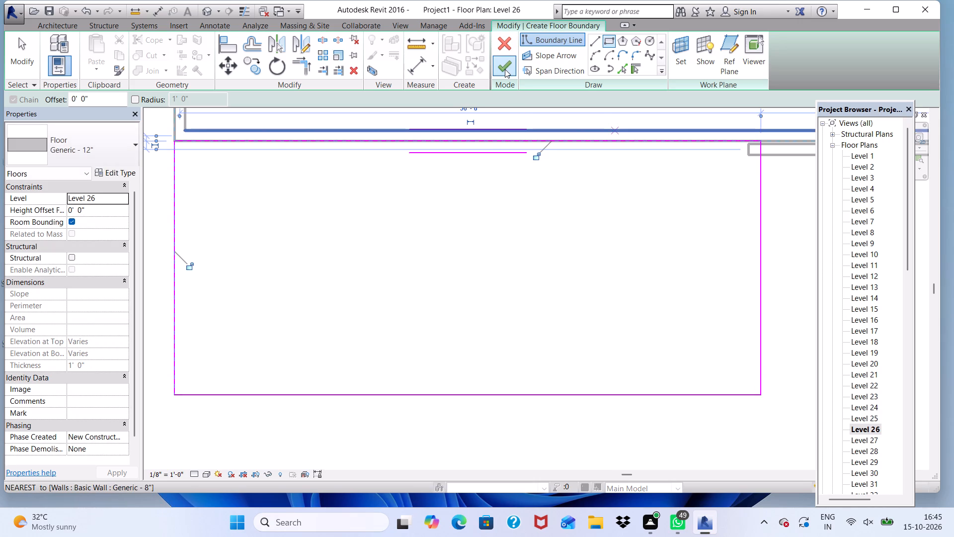
pyautogui.click(505, 69)
pyautogui.scroll(-5, 449, 191)
pyautogui.scroll(-11, 438, 244)
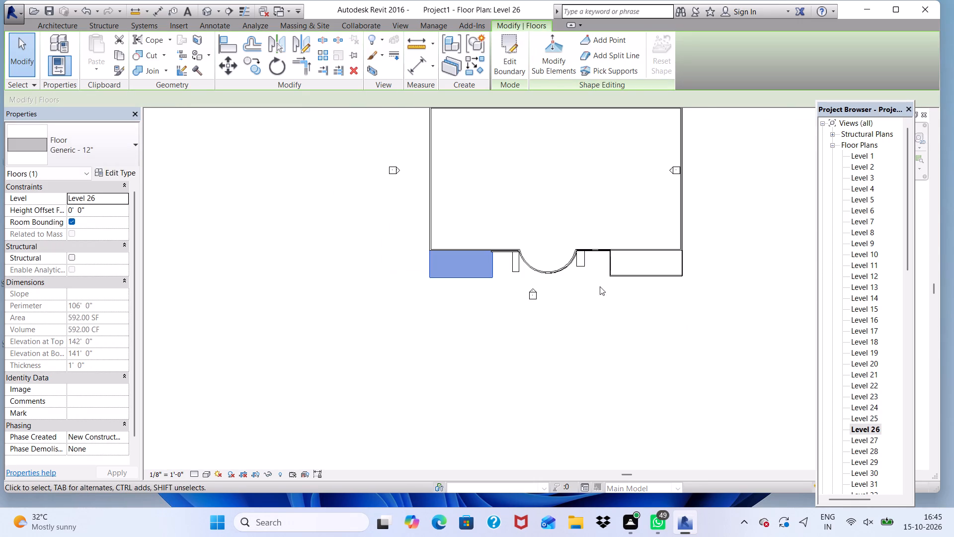
pyautogui.click(207, 8)
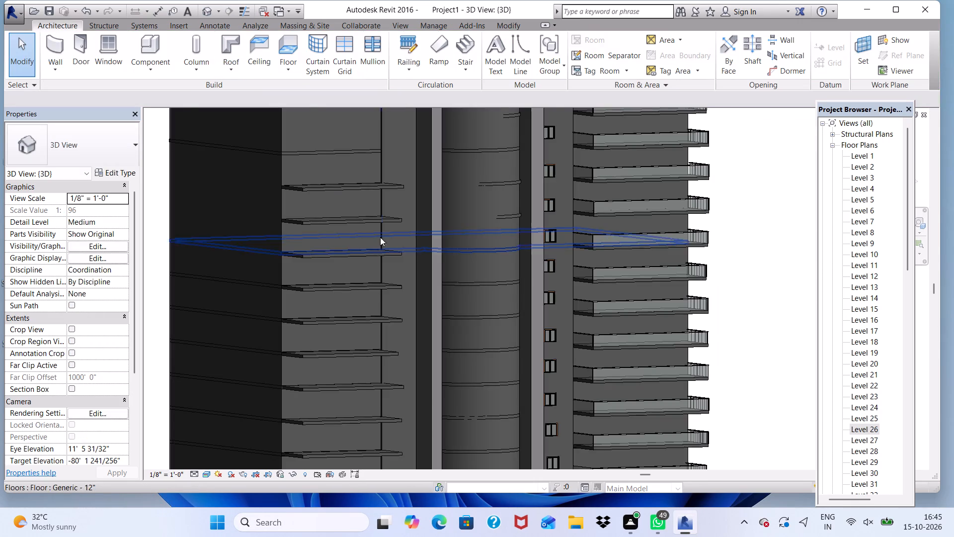
pyautogui.scroll(-5, 397, 234)
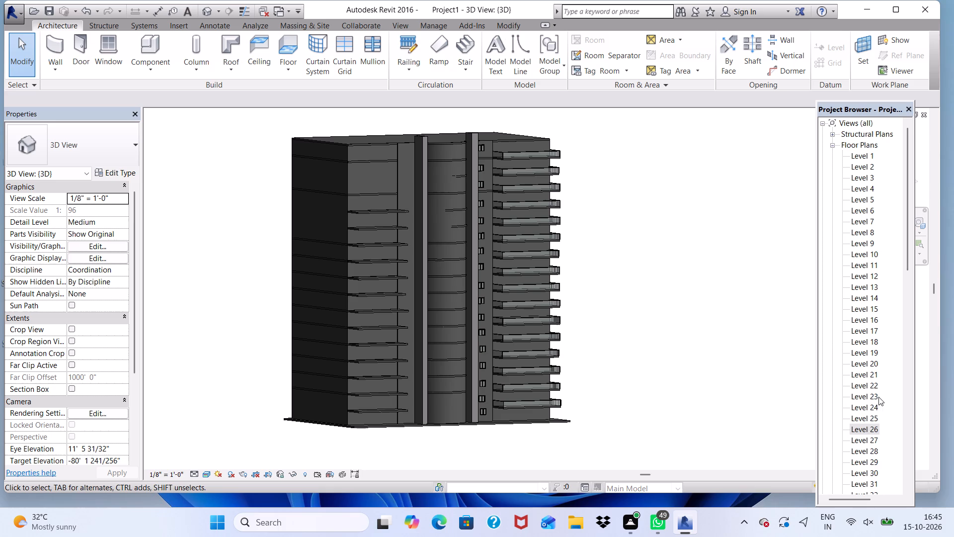
# Open the Level 28 floor plan.
pyautogui.scroll(-5, 881, 409)
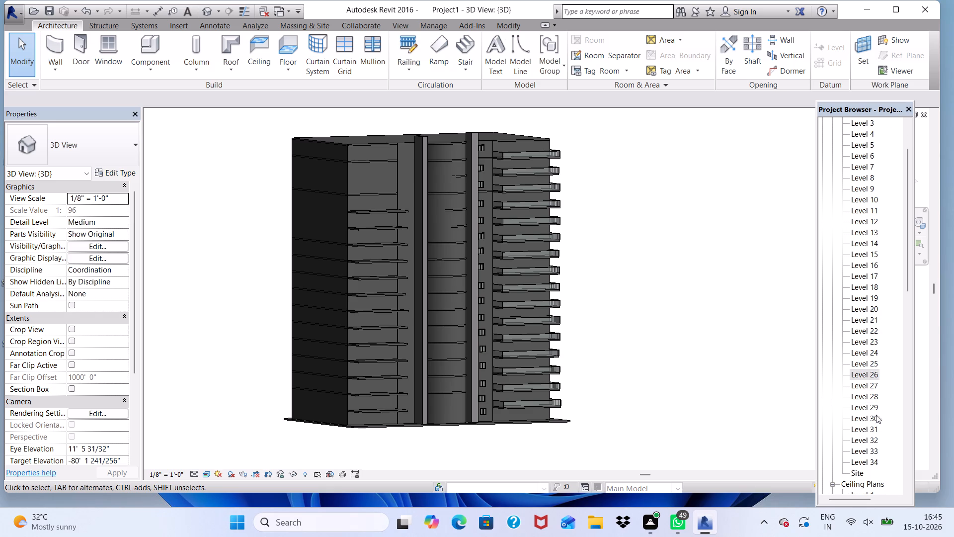
pyautogui.doubleClick(875, 395)
pyautogui.scroll(-6, 612, 318)
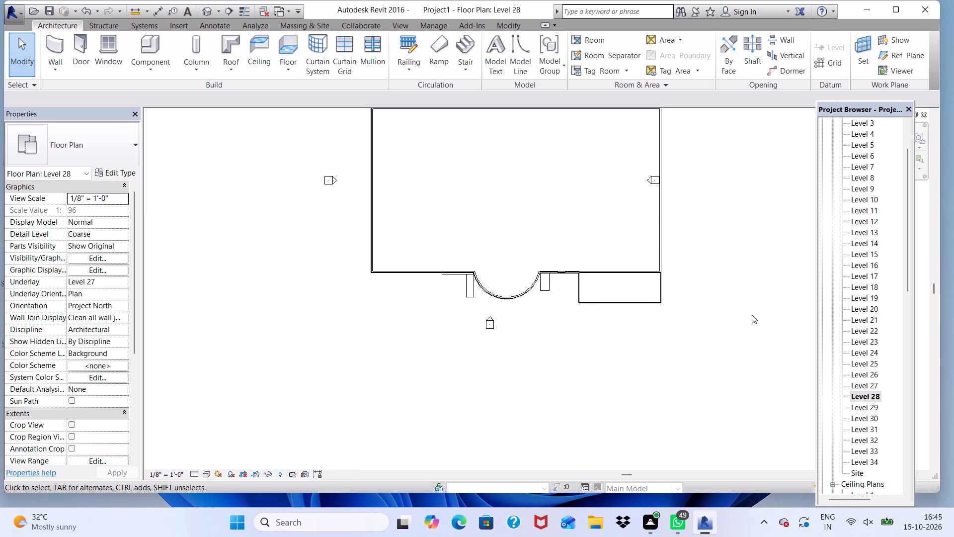
pyautogui.scroll(-2, 726, 303)
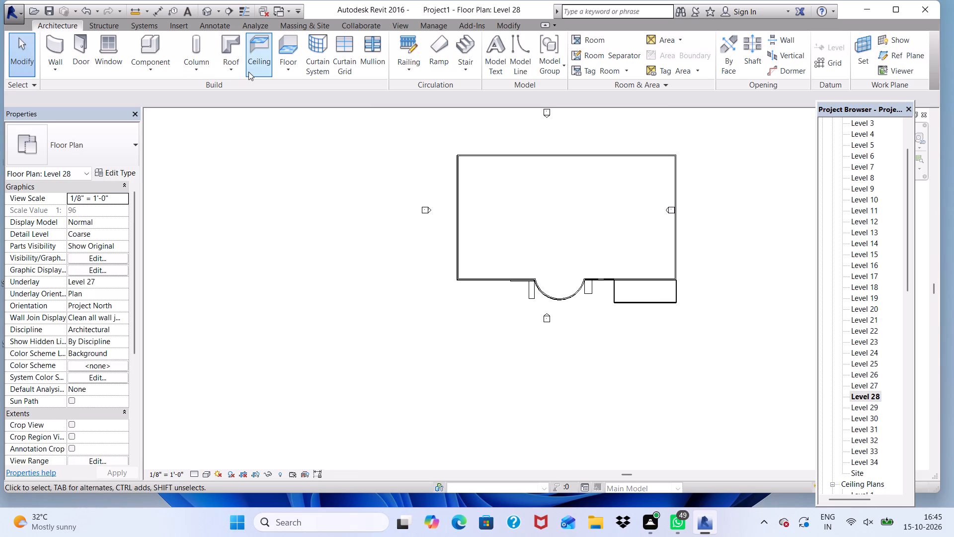
# On Level 28, create a Generic - 12" rectangular floor about 38'-0" by 16'-0" from the plain facade's corner to just past the thin wall's near end.
pyautogui.click(292, 38)
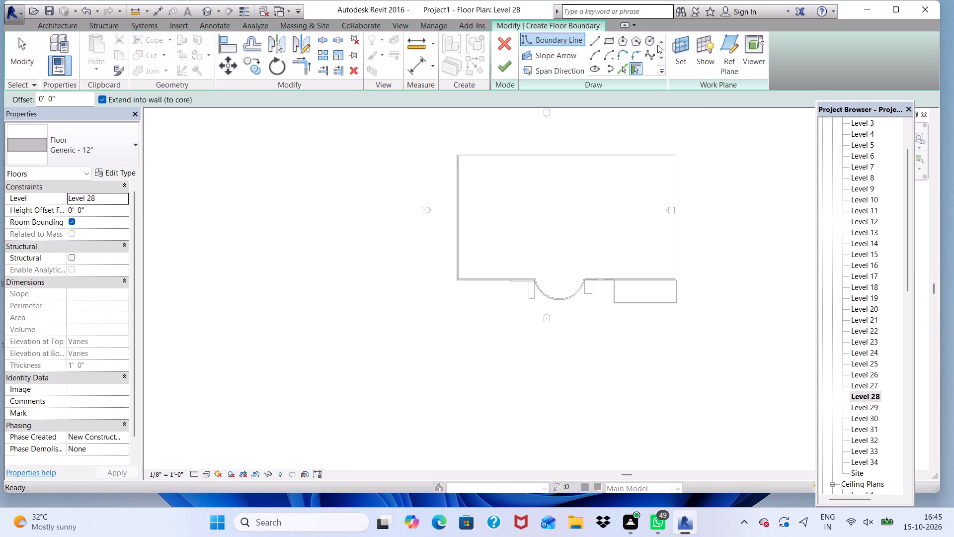
pyautogui.click(614, 35)
pyautogui.scroll(6, 488, 307)
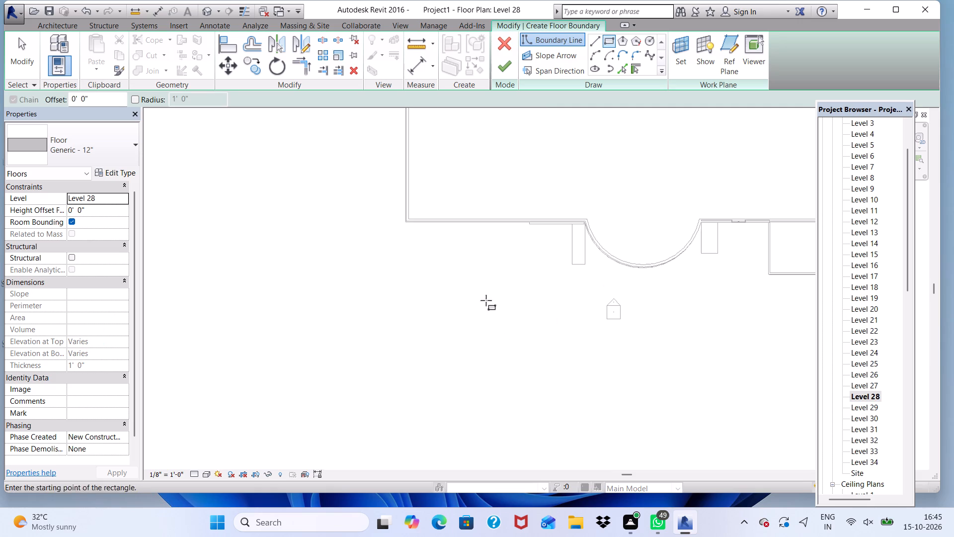
pyautogui.scroll(11, 402, 228)
pyautogui.scroll(11, 444, 237)
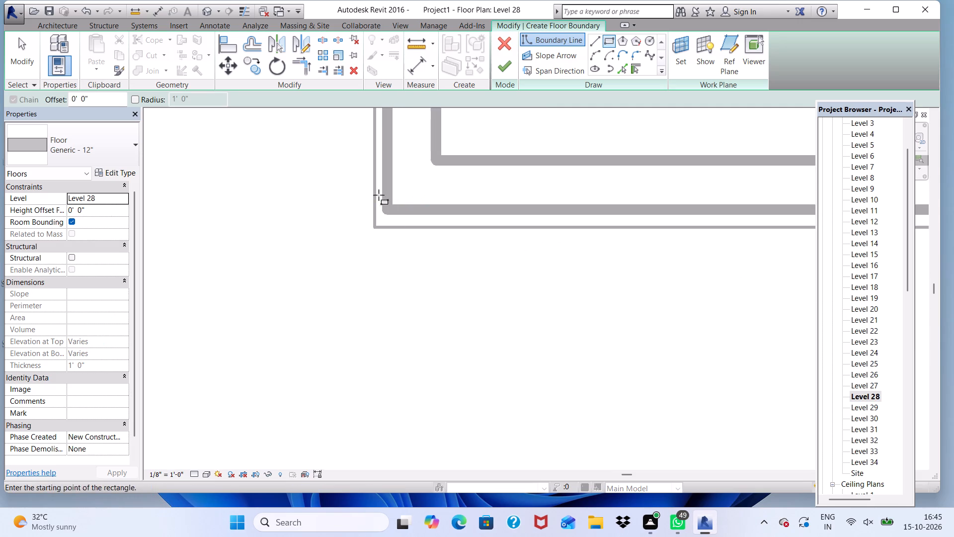
pyautogui.scroll(-10, 326, 213)
pyautogui.scroll(-6, 408, 248)
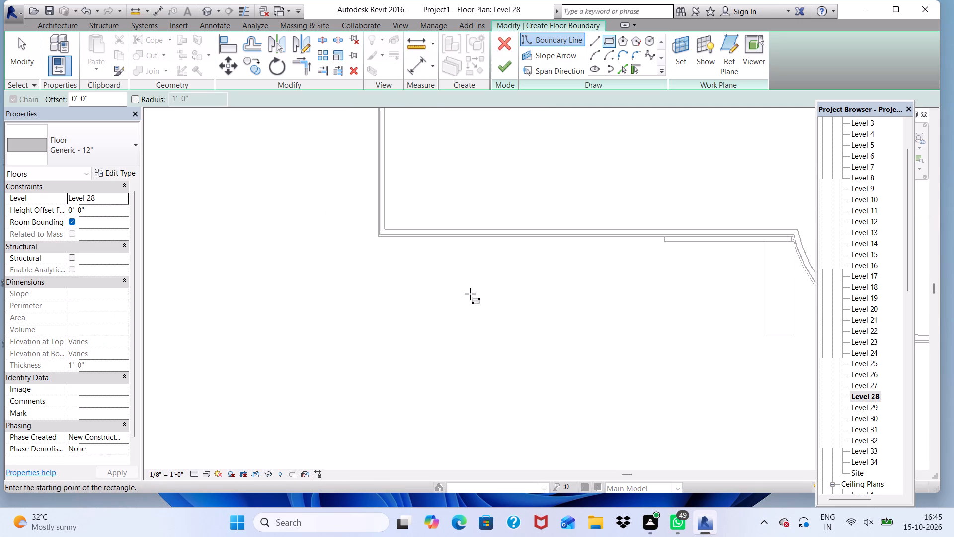
pyautogui.scroll(7, 407, 244)
pyautogui.scroll(5, 340, 215)
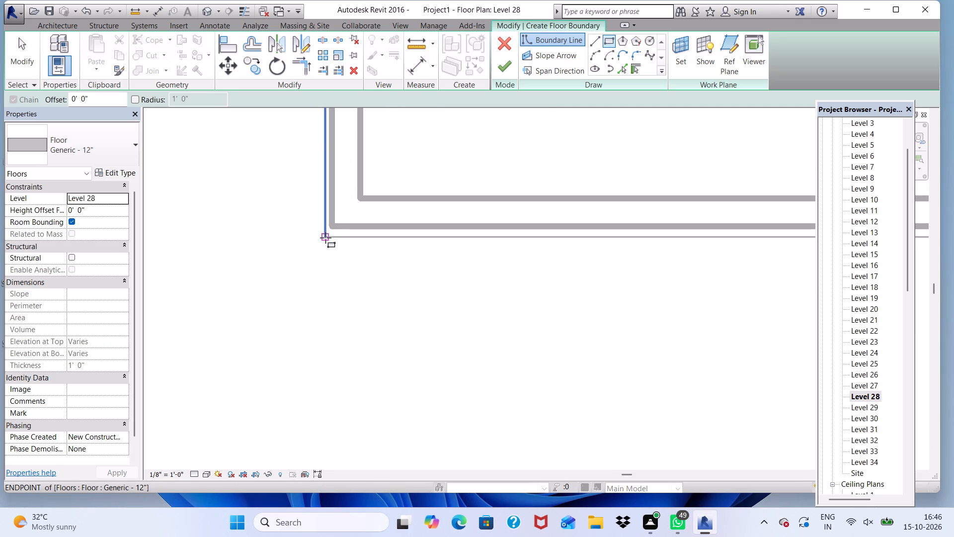
pyautogui.click(325, 238)
pyautogui.scroll(-5, 505, 268)
pyautogui.scroll(-5, 494, 207)
pyautogui.scroll(-1, 754, 279)
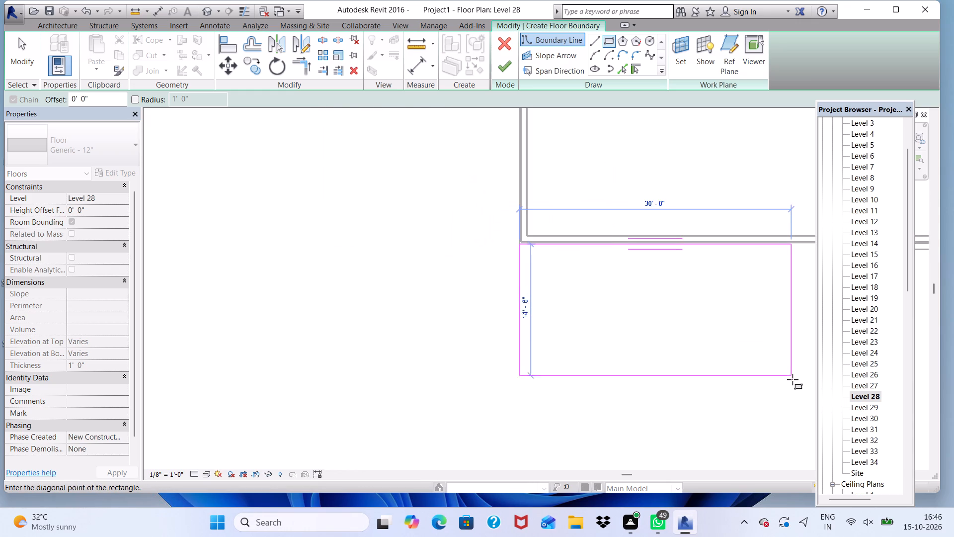
pyautogui.scroll(-6, 698, 339)
pyautogui.scroll(-6, 586, 304)
pyautogui.scroll(3, 653, 344)
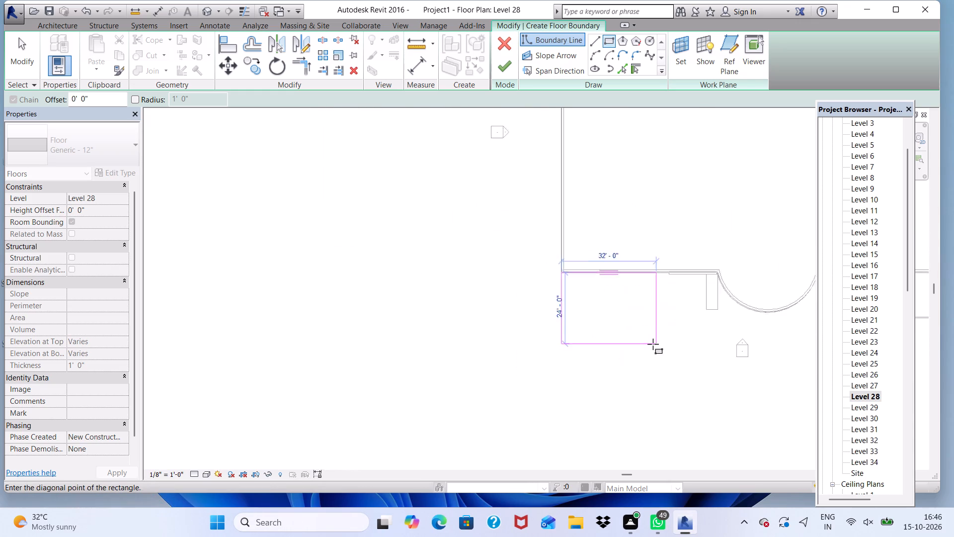
pyautogui.scroll(3, 653, 344)
pyautogui.scroll(3, 651, 297)
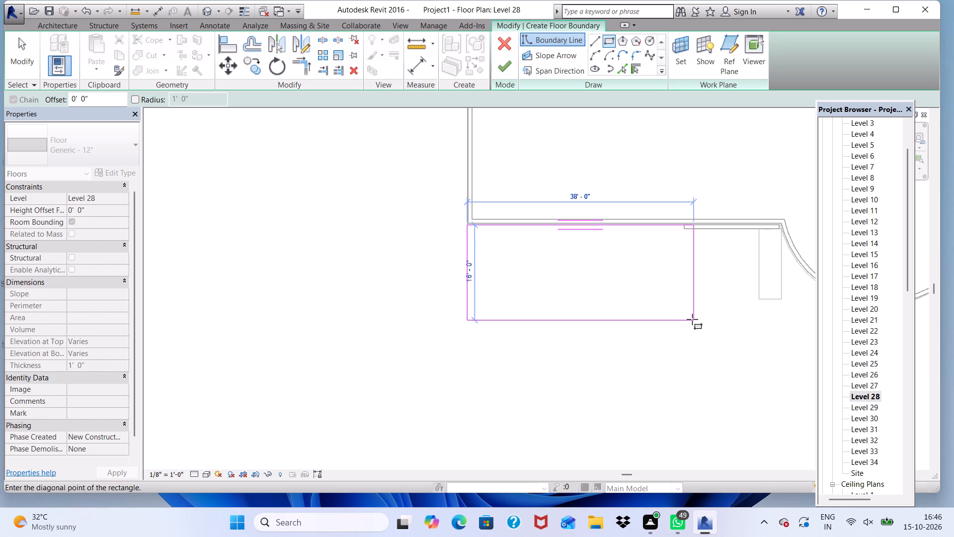
pyautogui.click(692, 319)
pyautogui.click(506, 63)
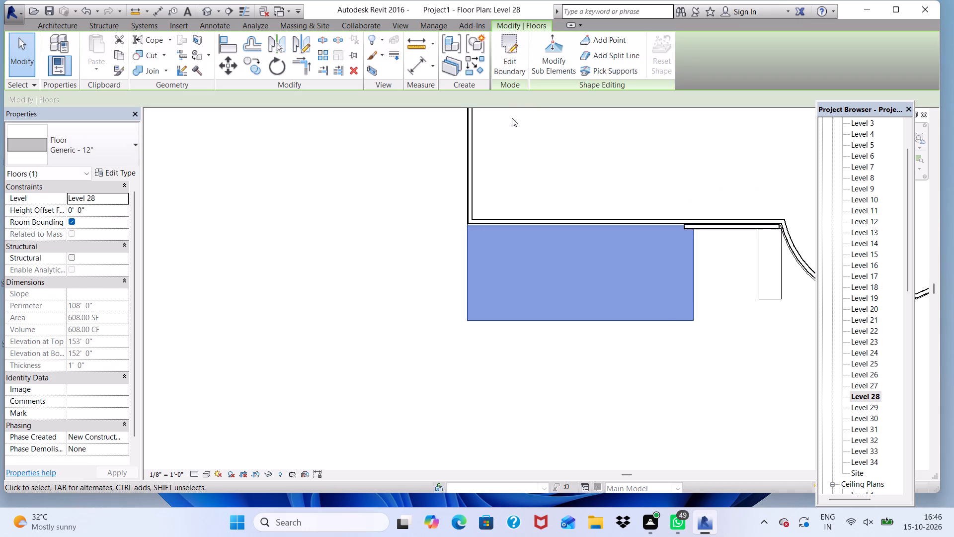
pyautogui.scroll(-11, 498, 185)
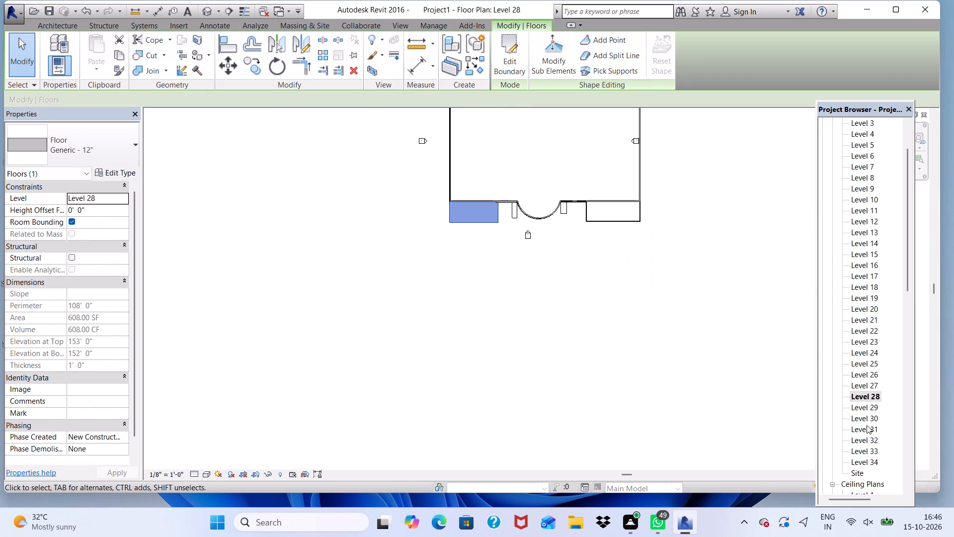
# On the Level 30 plan, create a Generic - 12" rectangular floor about 36'-3" by 19'-11" from the plain facade's corner to the thin wall's near end.
pyautogui.doubleClick(867, 418)
pyautogui.scroll(-3, 558, 312)
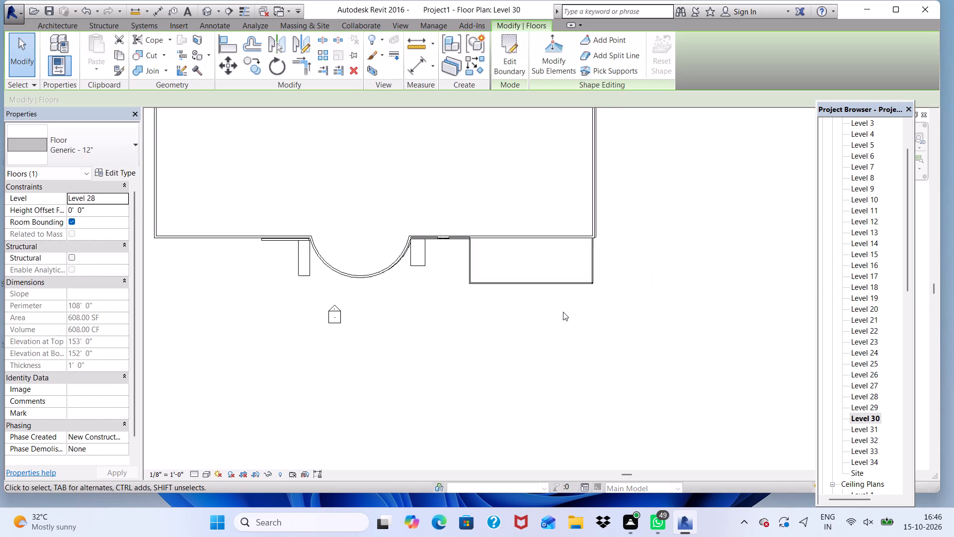
pyautogui.scroll(-2, 563, 312)
pyautogui.scroll(-5, 607, 286)
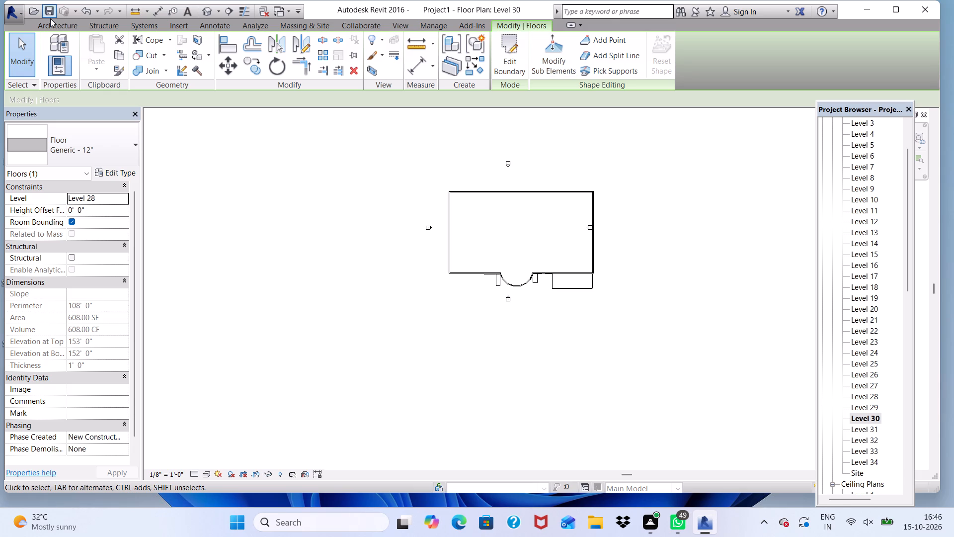
pyautogui.click(50, 18)
pyautogui.click(50, 24)
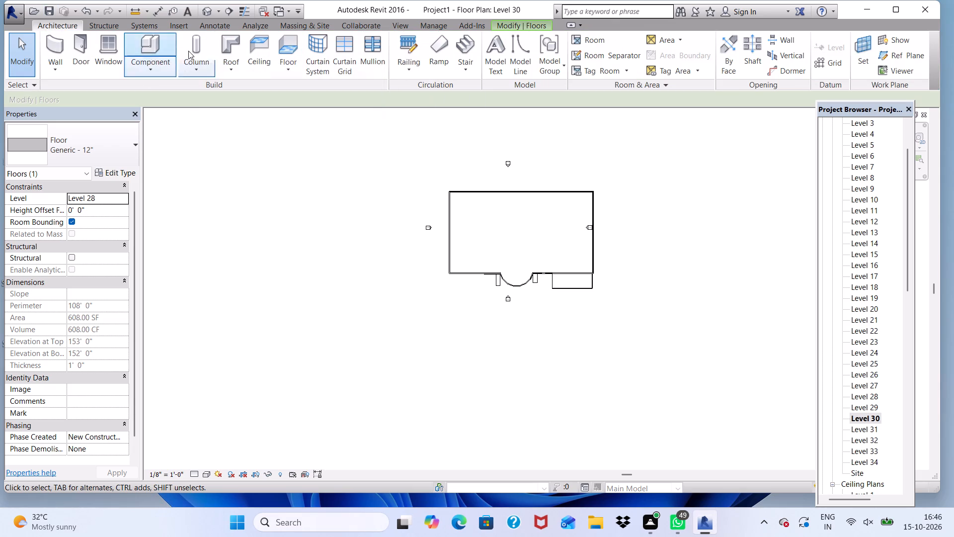
pyautogui.click(287, 43)
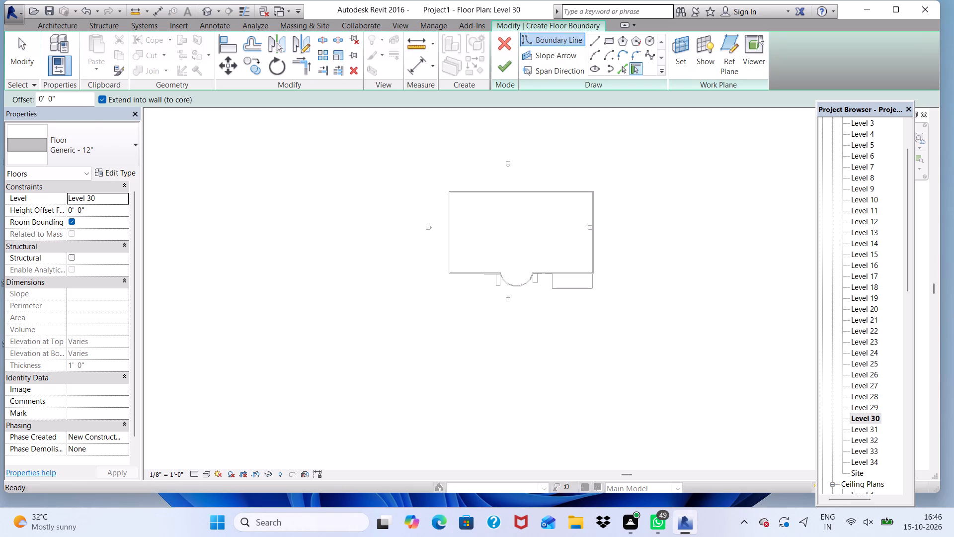
pyautogui.click(604, 38)
pyautogui.scroll(4, 449, 309)
pyautogui.scroll(6, 438, 268)
pyautogui.scroll(8, 459, 230)
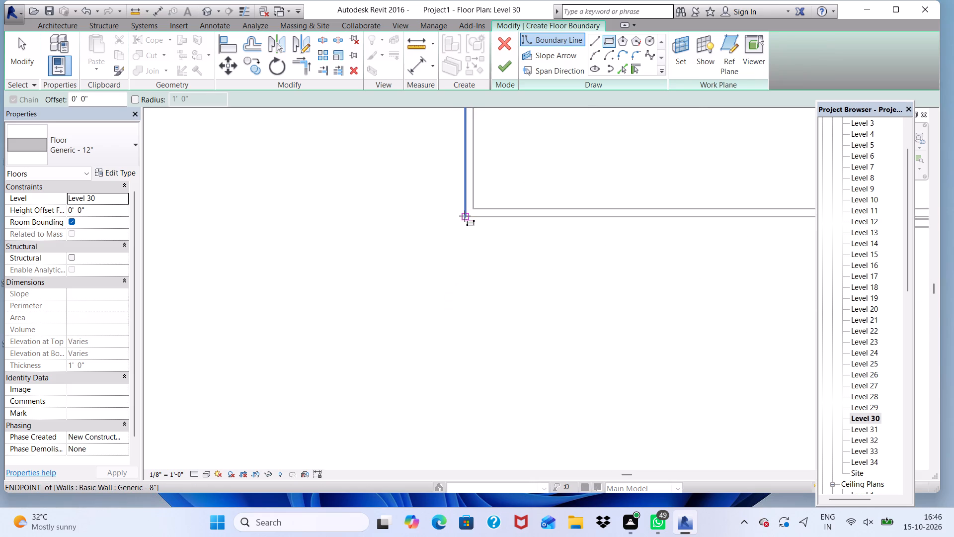
pyautogui.click(466, 216)
pyautogui.scroll(-4, 554, 236)
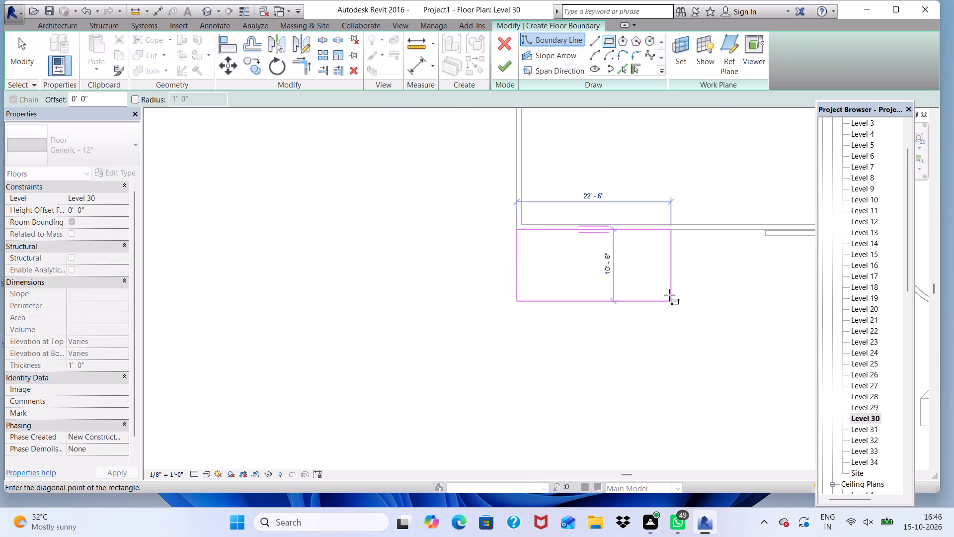
pyautogui.scroll(-5, 593, 274)
pyautogui.scroll(5, 673, 335)
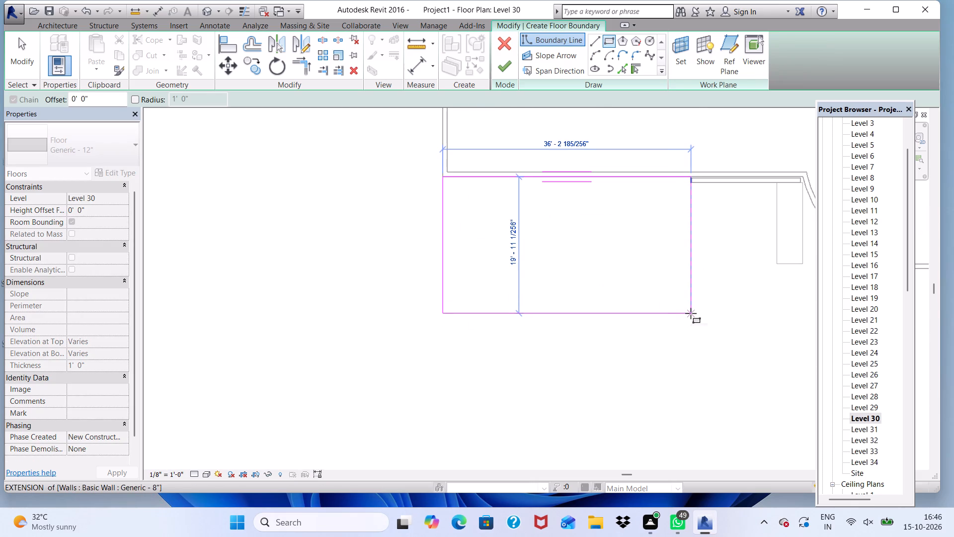
pyautogui.click(691, 313)
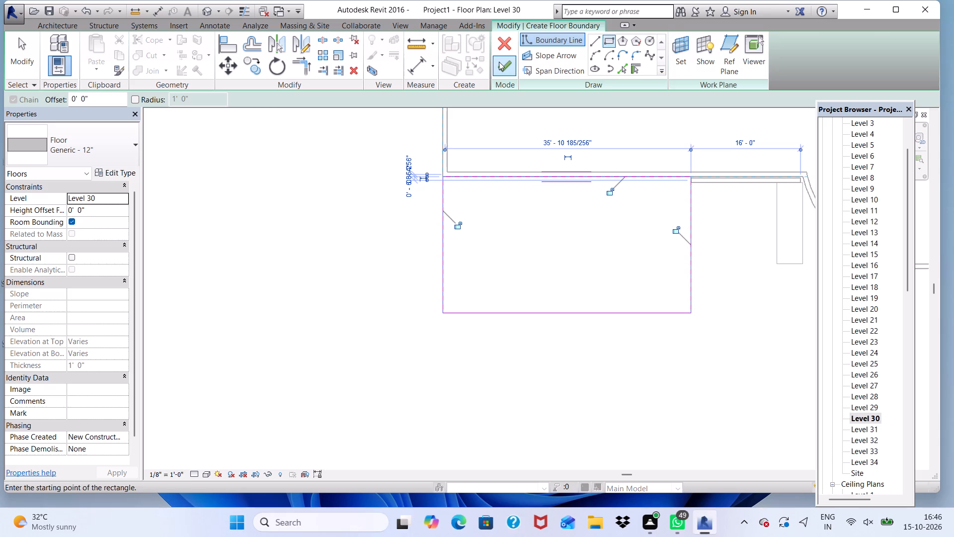
pyautogui.click(499, 62)
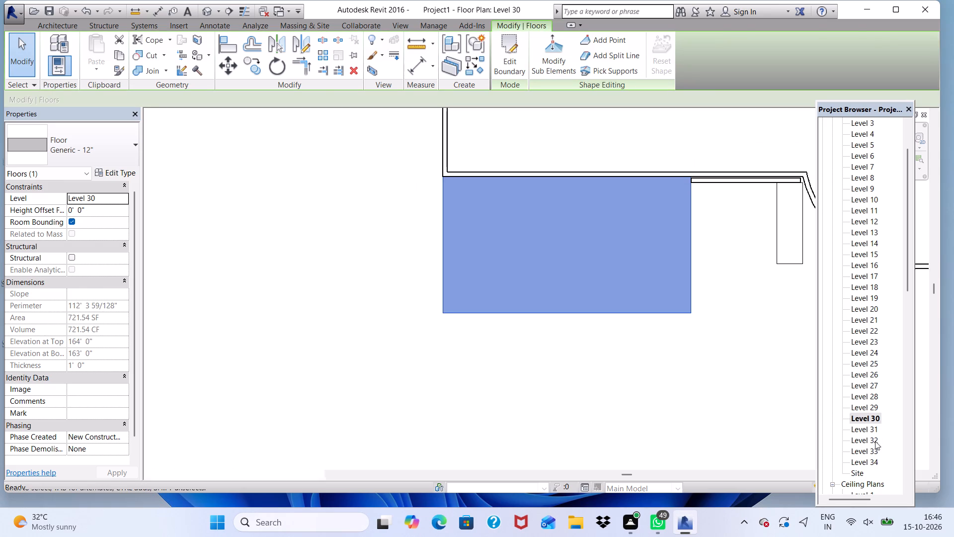
# On the Level 32 plan, create a Generic - 12" rectangular floor about 35'-6" by 16'-6" from the plain facade's corner to just short of the thin wall.
pyautogui.doubleClick(875, 441)
pyautogui.scroll(-9, 619, 269)
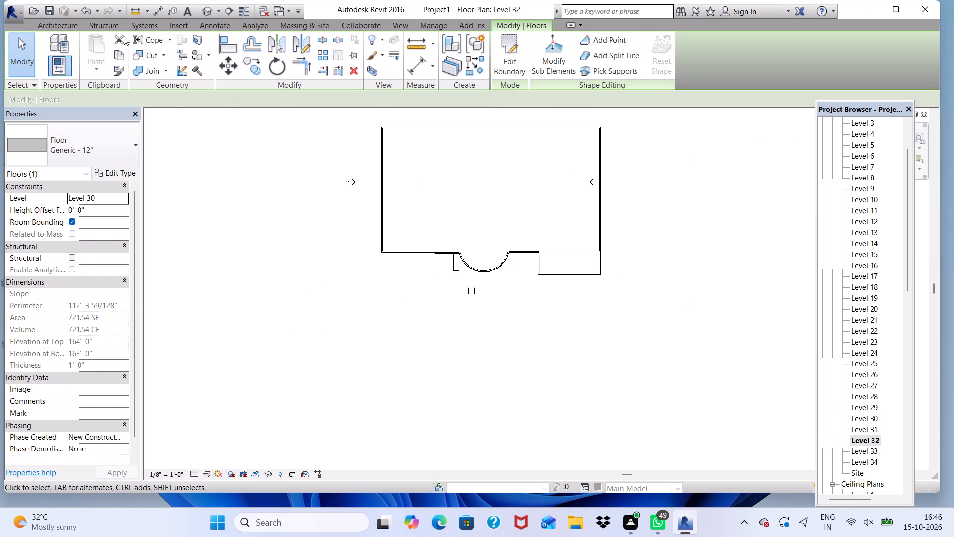
pyautogui.click(59, 24)
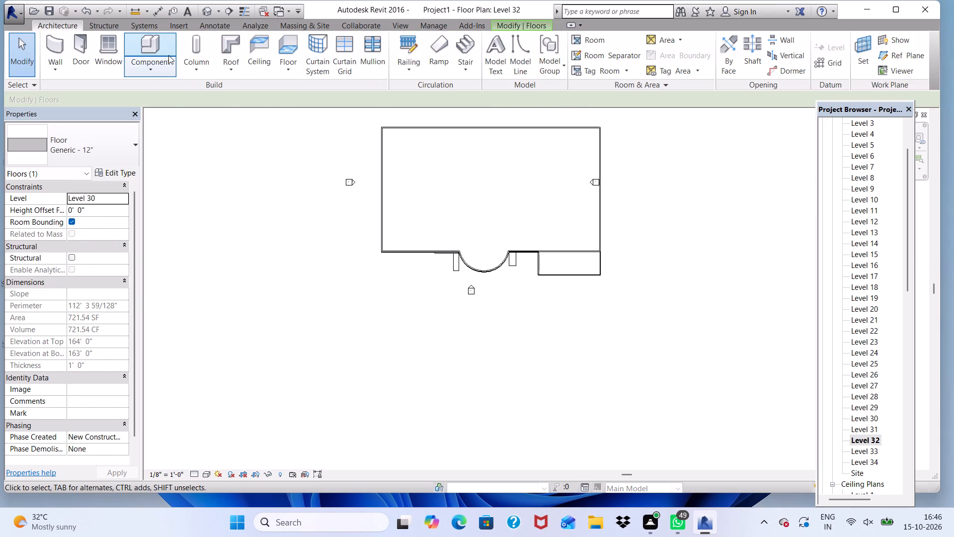
pyautogui.click(283, 68)
pyautogui.click(297, 89)
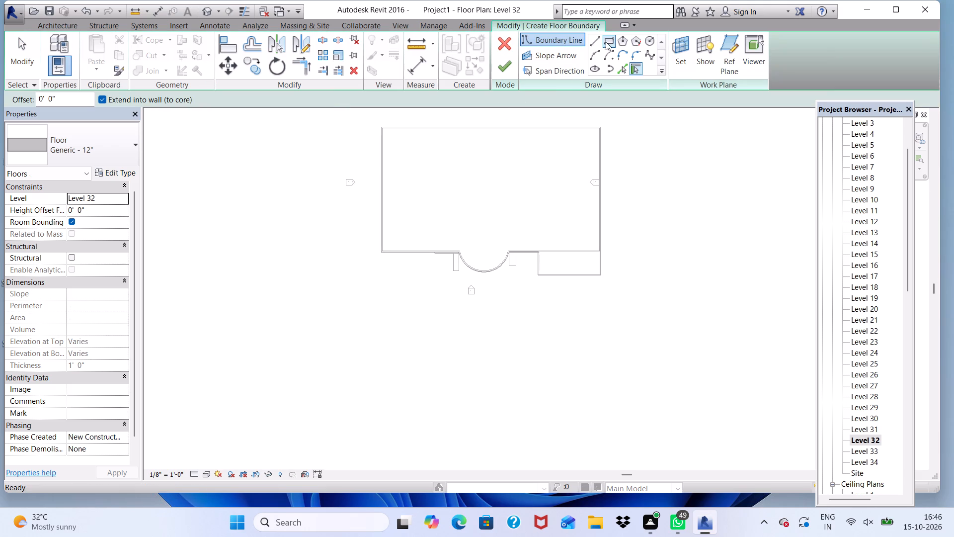
pyautogui.click(605, 41)
pyautogui.scroll(6, 401, 274)
pyautogui.scroll(2, 367, 222)
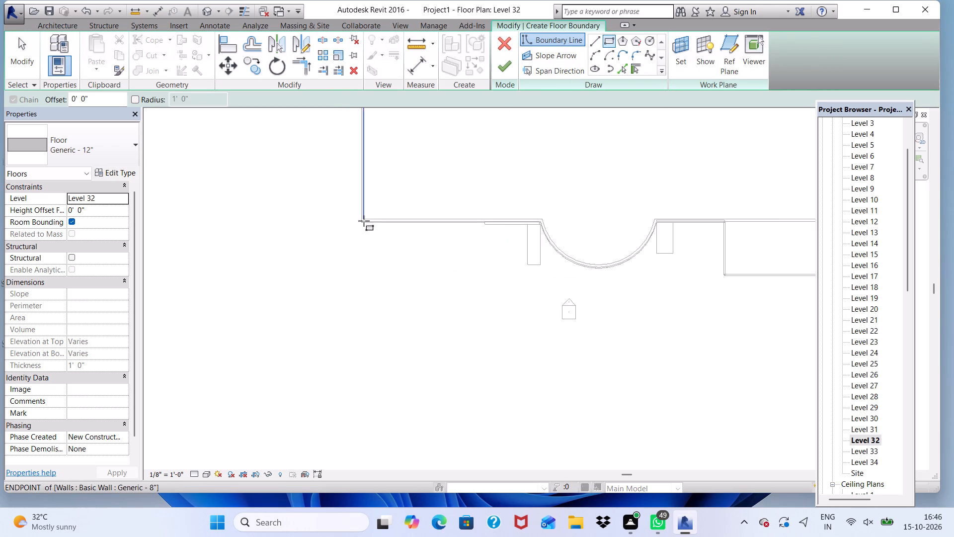
pyautogui.scroll(10, 364, 221)
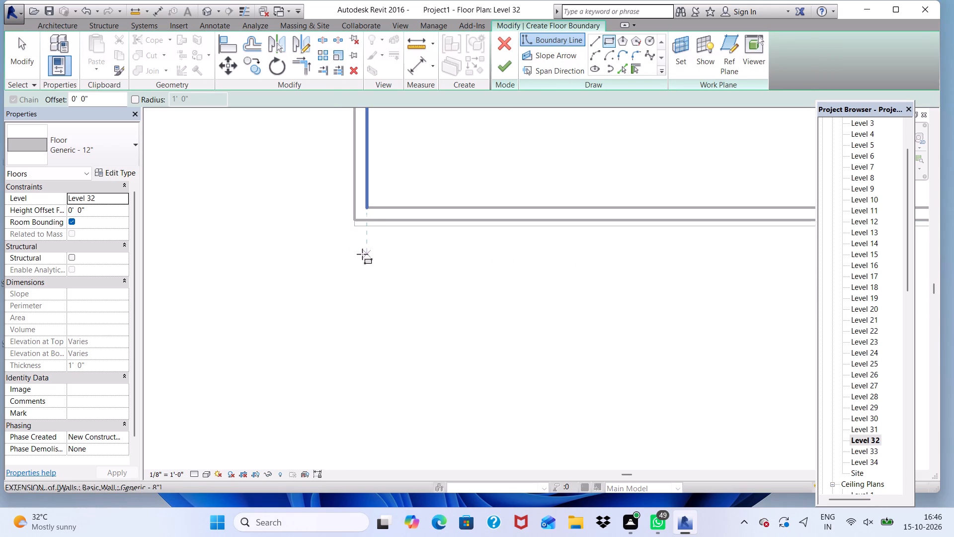
pyautogui.scroll(2, 389, 217)
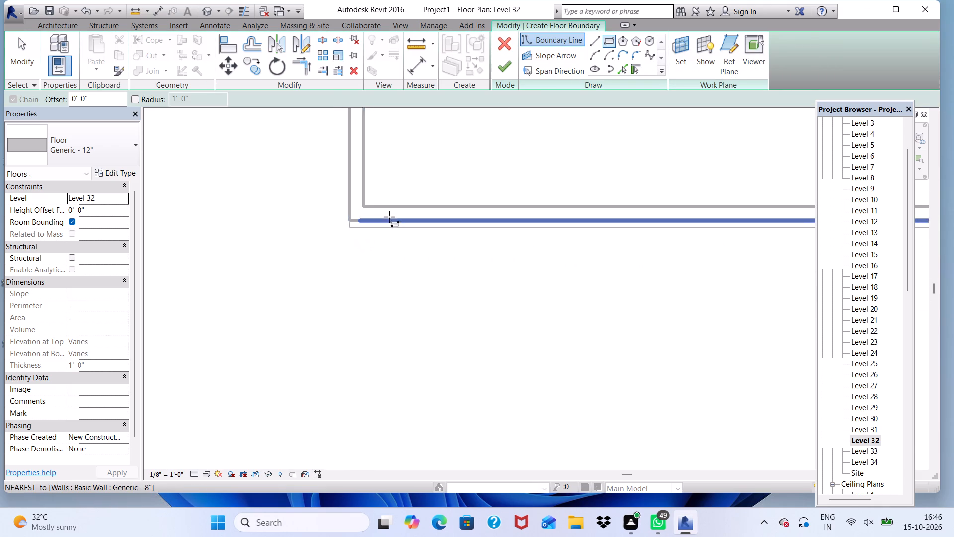
pyautogui.scroll(3, 389, 217)
pyautogui.click(318, 222)
pyautogui.scroll(-5, 307, 244)
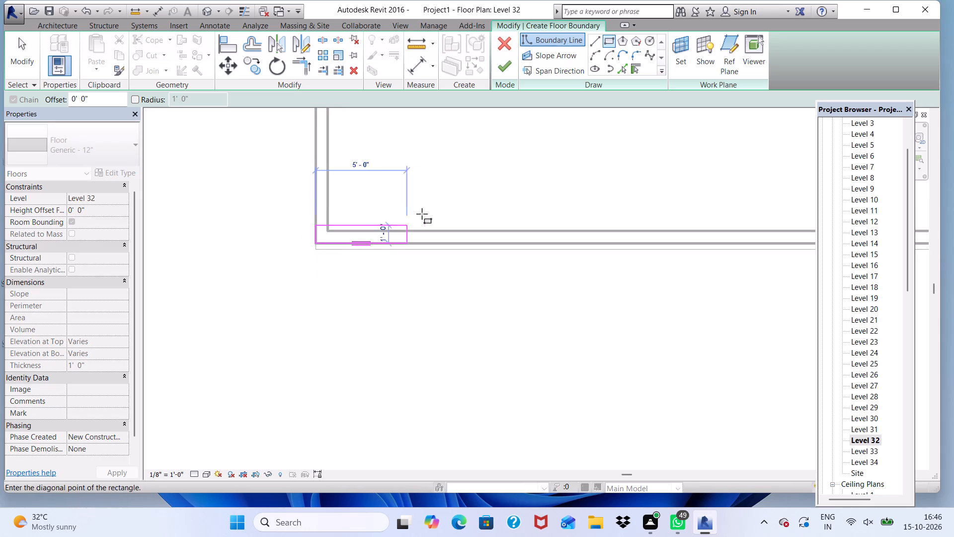
pyautogui.scroll(-5, 341, 216)
pyautogui.scroll(-4, 529, 269)
pyautogui.scroll(6, 623, 289)
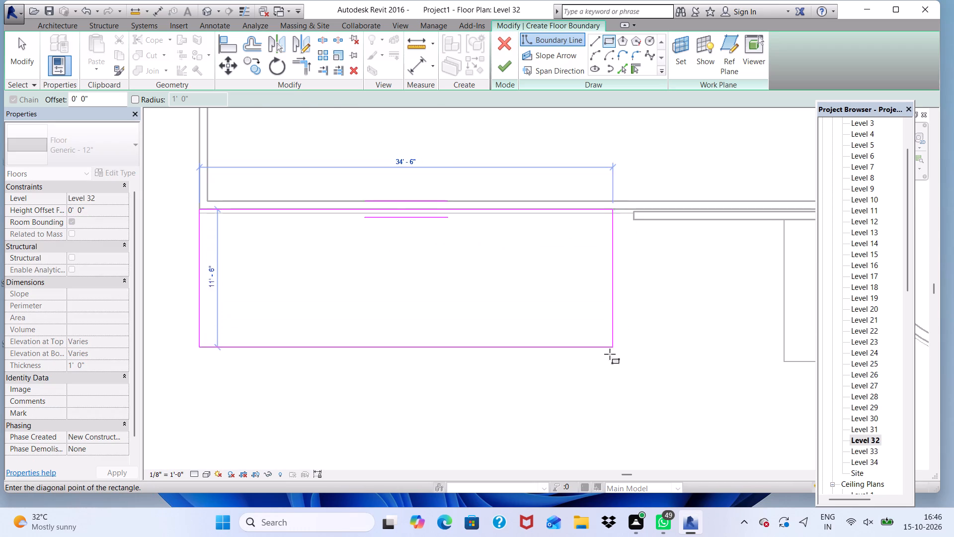
pyautogui.click(624, 408)
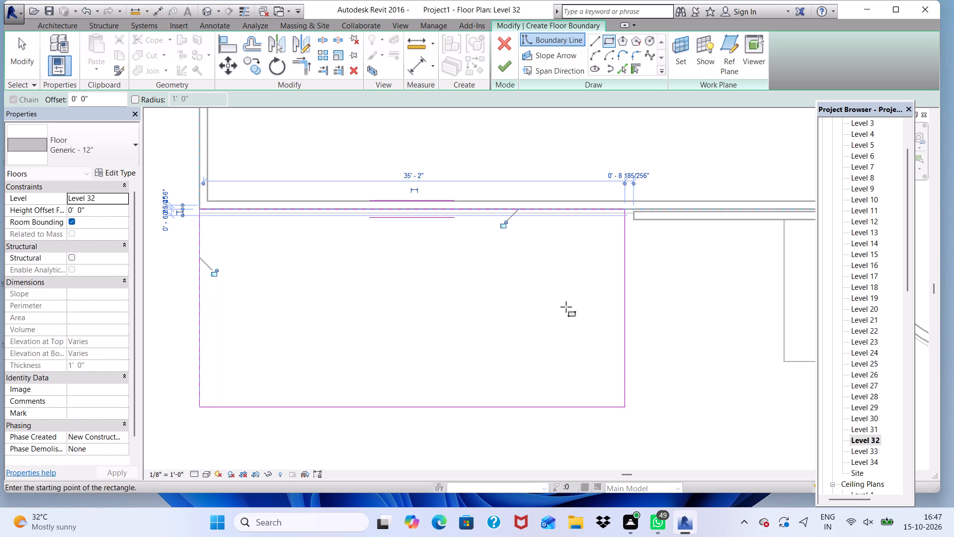
pyautogui.click(506, 66)
pyautogui.scroll(-5, 473, 170)
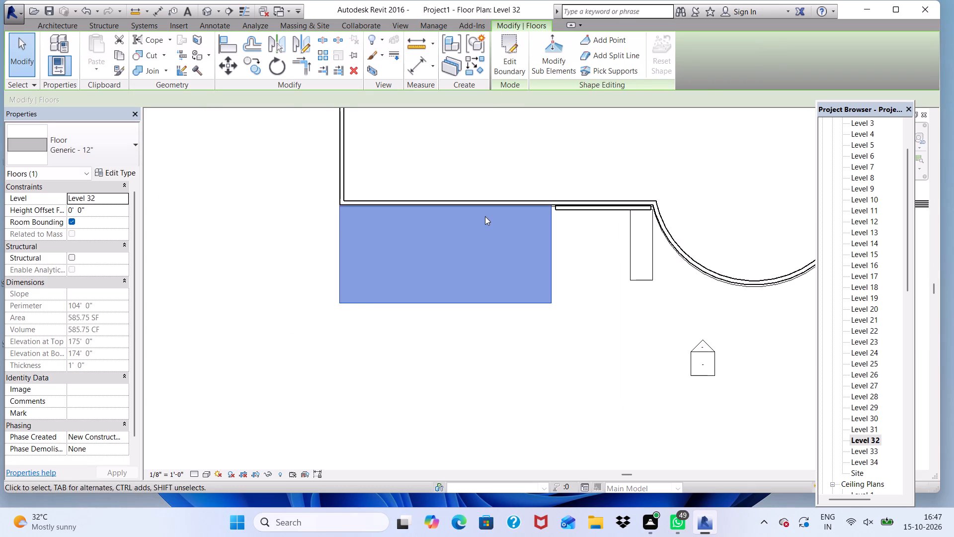
pyautogui.scroll(-5, 485, 216)
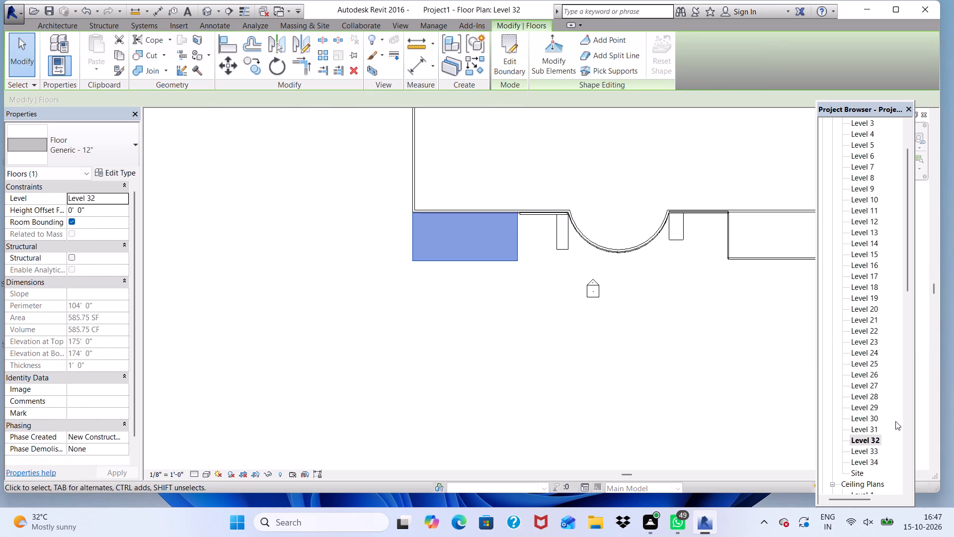
# Open the default 3D view and examine the balcony slabs on the plain side of the facade from several angles.
pyautogui.scroll(-1, 884, 441)
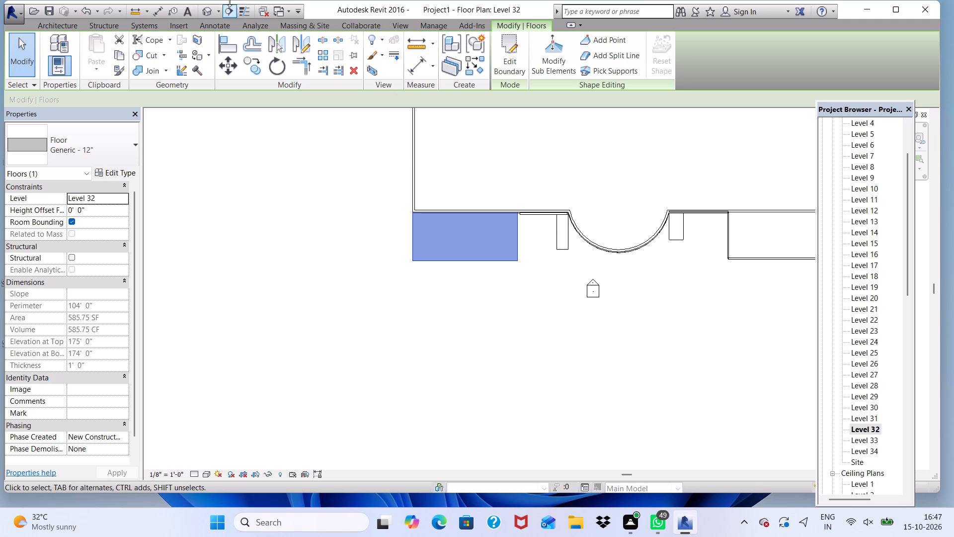
pyautogui.click(203, 10)
pyautogui.scroll(5, 477, 262)
pyautogui.scroll(-6, 356, 145)
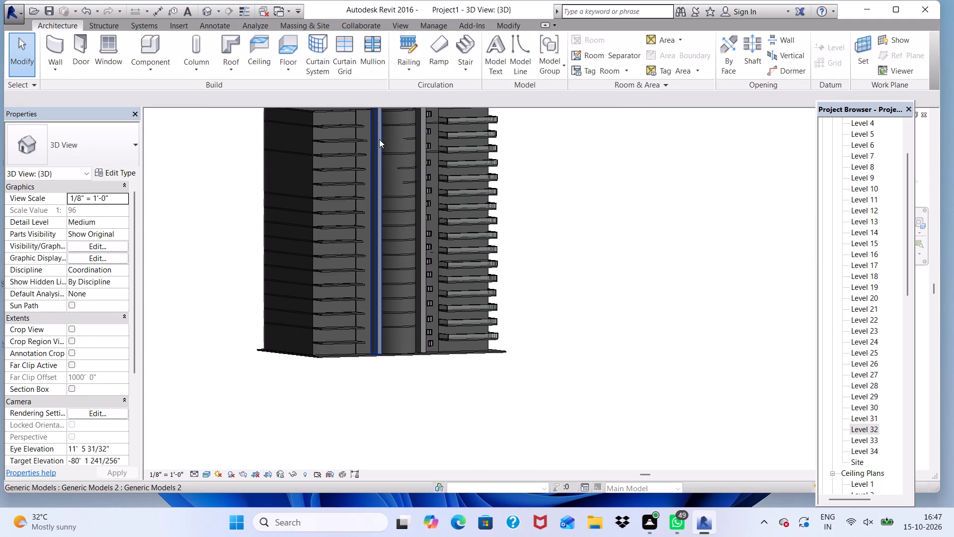
pyautogui.keyDown('shift'); pyautogui.scroll(-1, 329, 206); pyautogui.keyUp('shift')
pyautogui.keyDown('shift'); pyautogui.moveTo(320, 201); pyautogui.dragTo(347, 237, button='middle'); pyautogui.keyUp('shift')
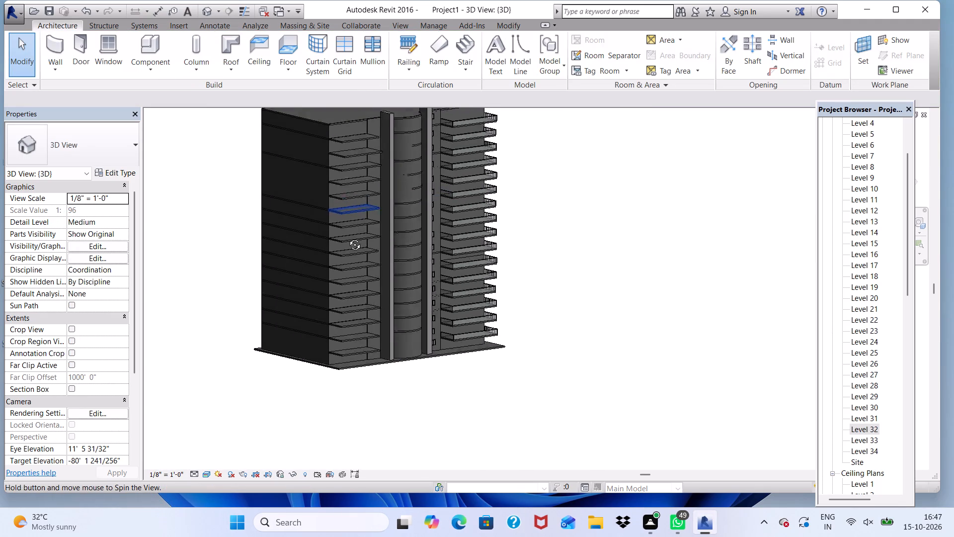
pyautogui.keyDown('shift'); pyautogui.moveTo(347, 237); pyautogui.dragTo(313, 268, button='middle'); pyautogui.keyUp('shift')
pyautogui.click(628, 230)
pyautogui.scroll(6, 259, 122)
pyautogui.scroll(3, 462, 188)
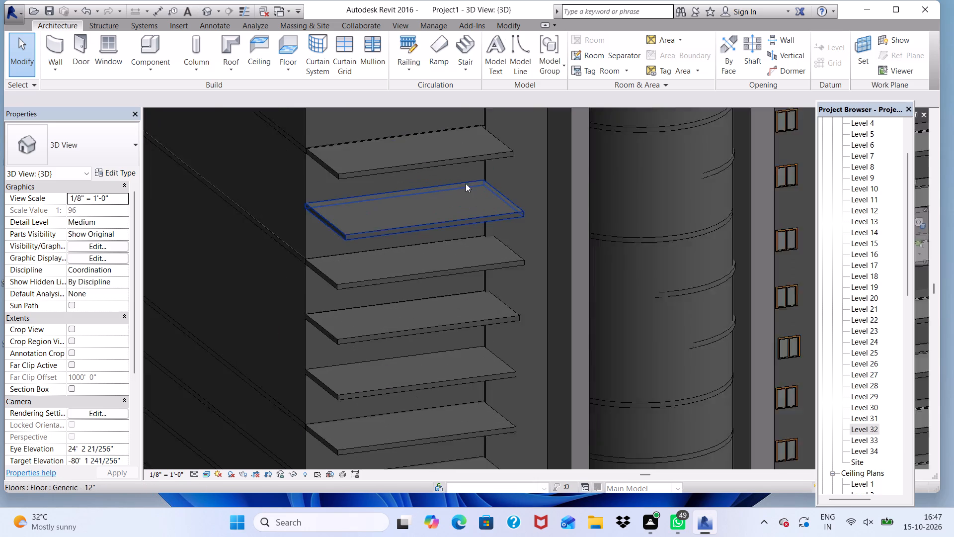
pyautogui.scroll(9, 466, 183)
pyautogui.scroll(-5, 465, 160)
pyautogui.keyDown('shift'); pyautogui.moveTo(468, 222); pyautogui.dragTo(280, 119, button='middle'); pyautogui.keyUp('shift')
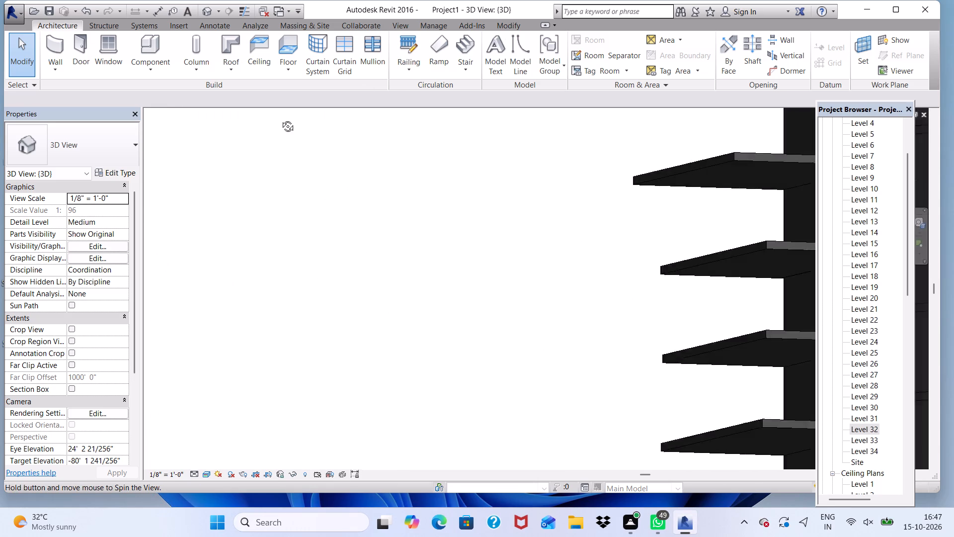
pyautogui.keyDown('shift'); pyautogui.moveTo(280, 119); pyautogui.dragTo(351, 154, button='middle'); pyautogui.keyUp('shift')
pyautogui.keyDown('shift'); pyautogui.scroll(1, 351, 155); pyautogui.keyUp('shift')
pyautogui.keyDown('shift'); pyautogui.scroll(-17, 358, 160); pyautogui.keyUp('shift')
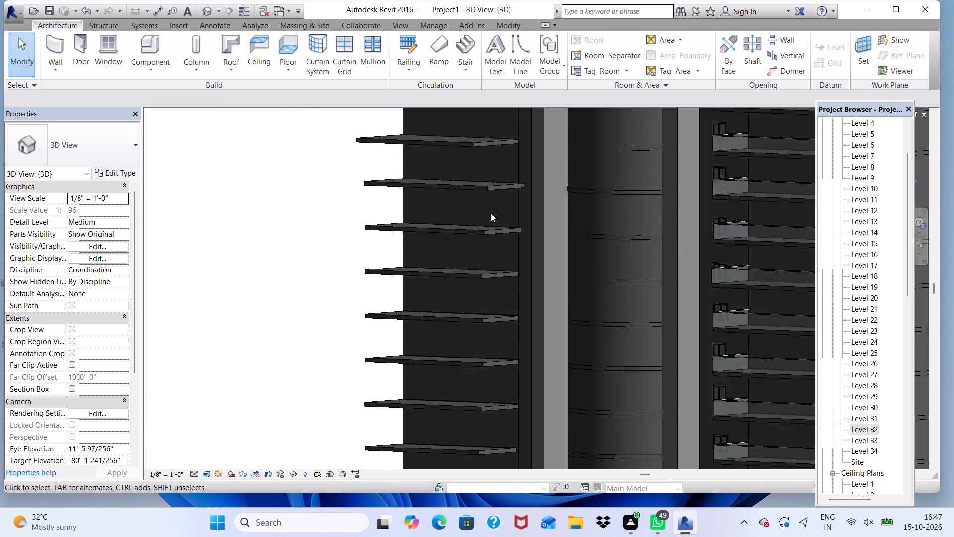
pyautogui.keyDown('shift'); pyautogui.scroll(-4, 491, 213); pyautogui.keyUp('shift')
pyautogui.scroll(-4, 493, 220)
# Examine the whole front facade in 3D, comparing the plain side's slabs with the windows and railed balconies beyond the curved wall.
pyautogui.keyDown('shift'); pyautogui.moveTo(516, 228); pyautogui.dragTo(720, 230, button='middle'); pyautogui.keyUp('shift')
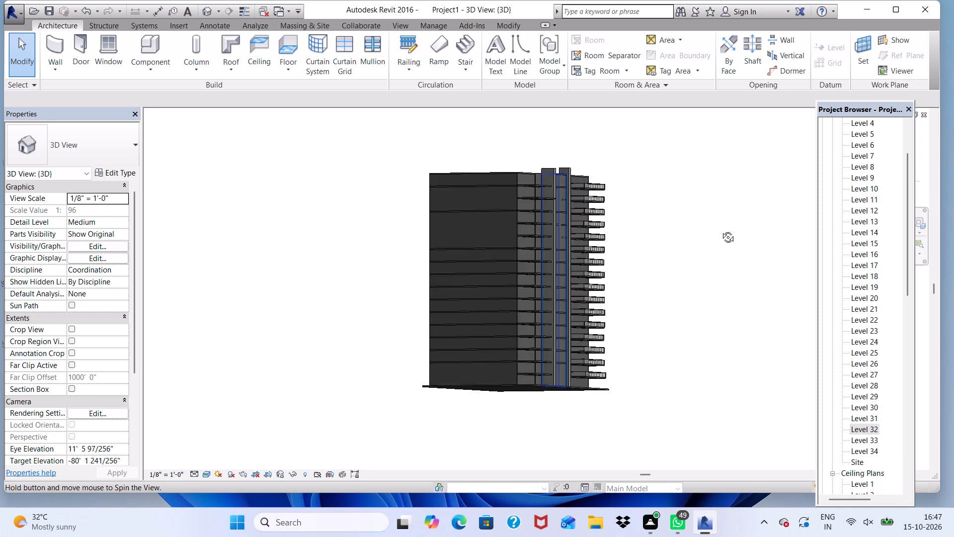
pyautogui.keyDown('shift'); pyautogui.moveTo(720, 230); pyautogui.dragTo(581, 216, button='middle'); pyautogui.keyUp('shift')
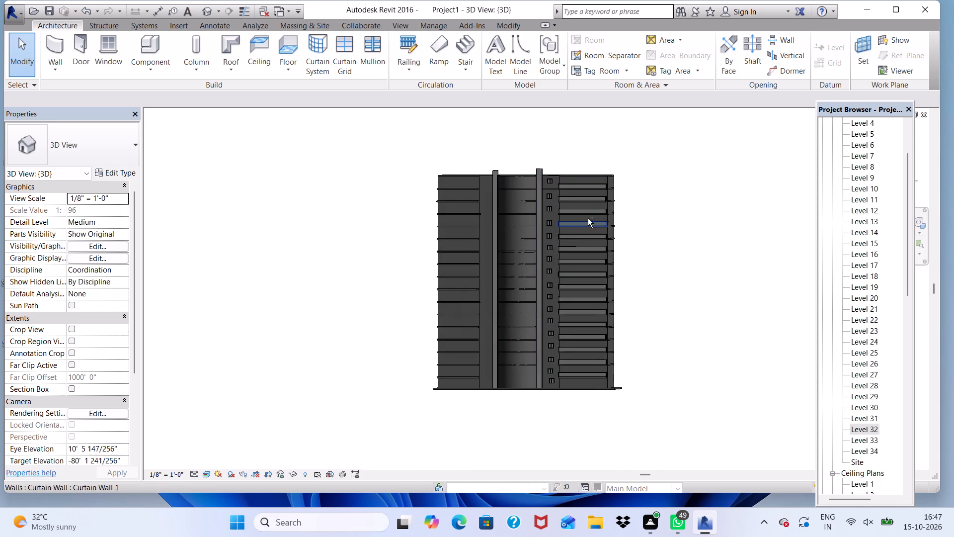
pyautogui.scroll(6, 530, 204)
pyautogui.scroll(3, 452, 157)
pyautogui.scroll(-6, 452, 157)
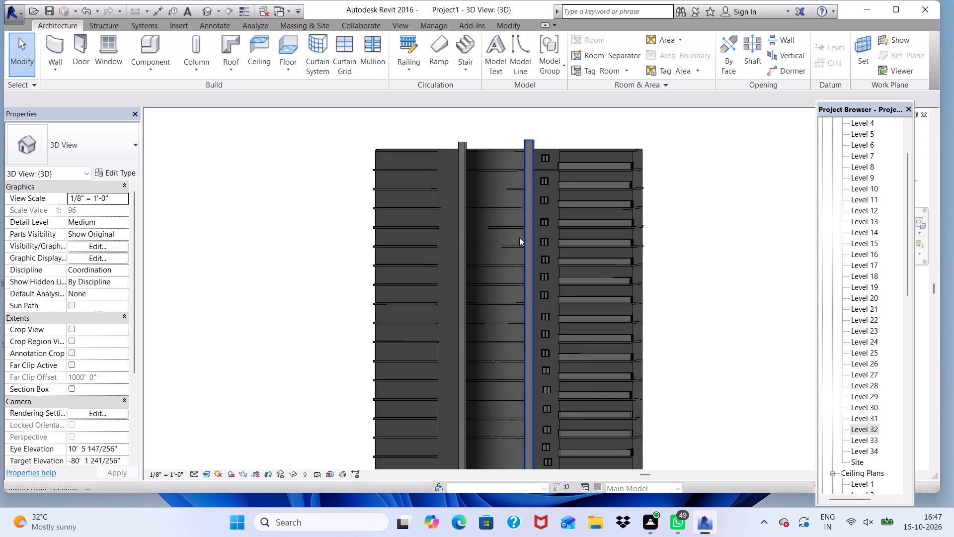
pyautogui.scroll(-4, 549, 227)
pyautogui.scroll(15, 552, 352)
pyautogui.scroll(-3, 553, 353)
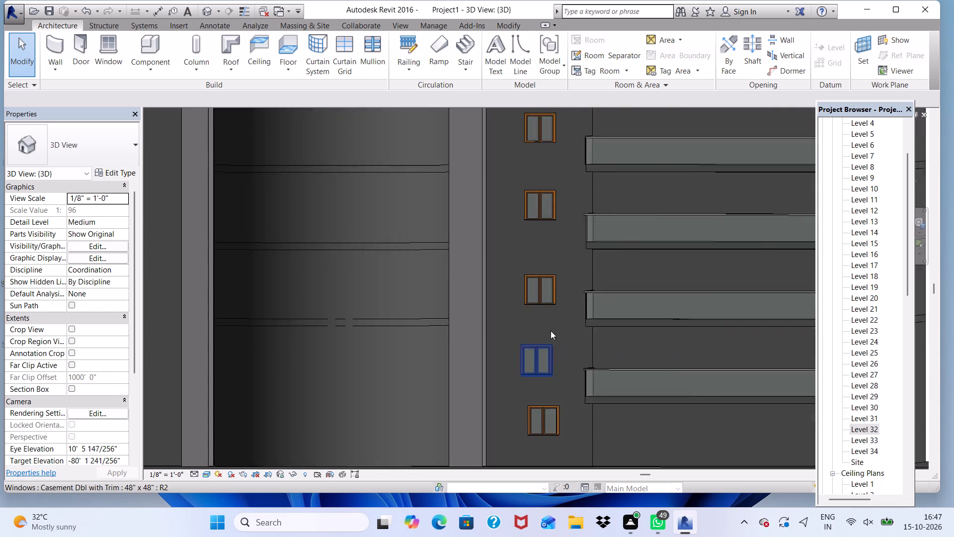
pyautogui.scroll(-14, 551, 331)
pyautogui.scroll(7, 492, 205)
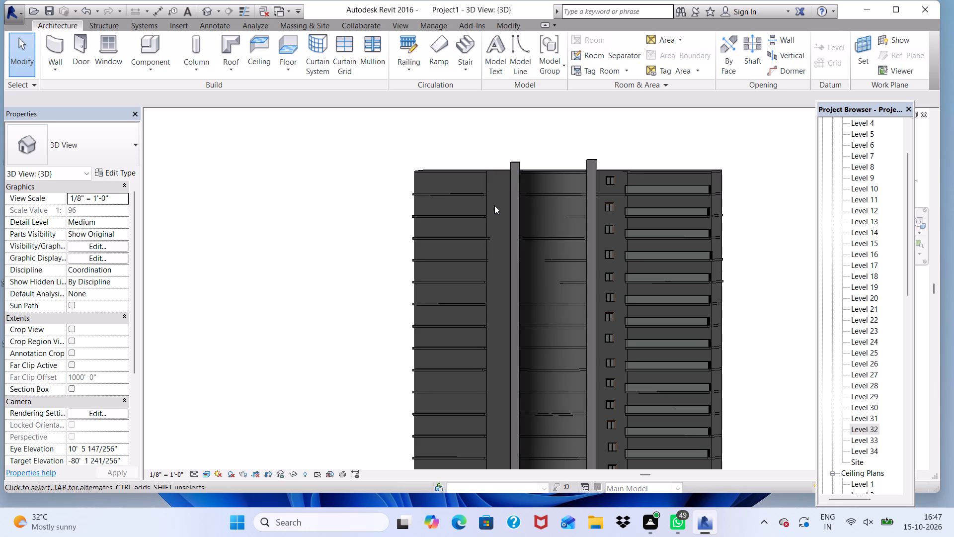
pyautogui.press('space')
pyautogui.scroll(-3, 590, 221)
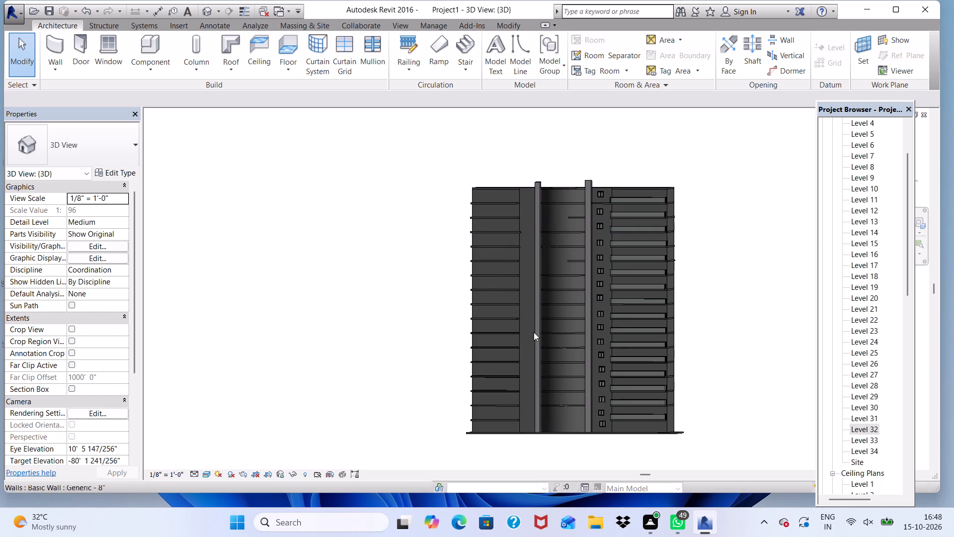
pyautogui.scroll(4, 542, 351)
pyautogui.scroll(-4, 508, 266)
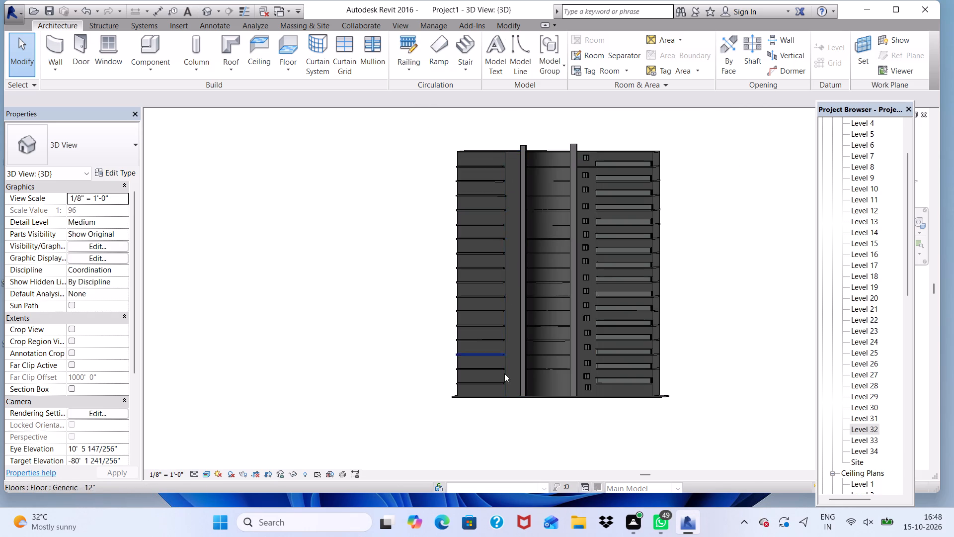
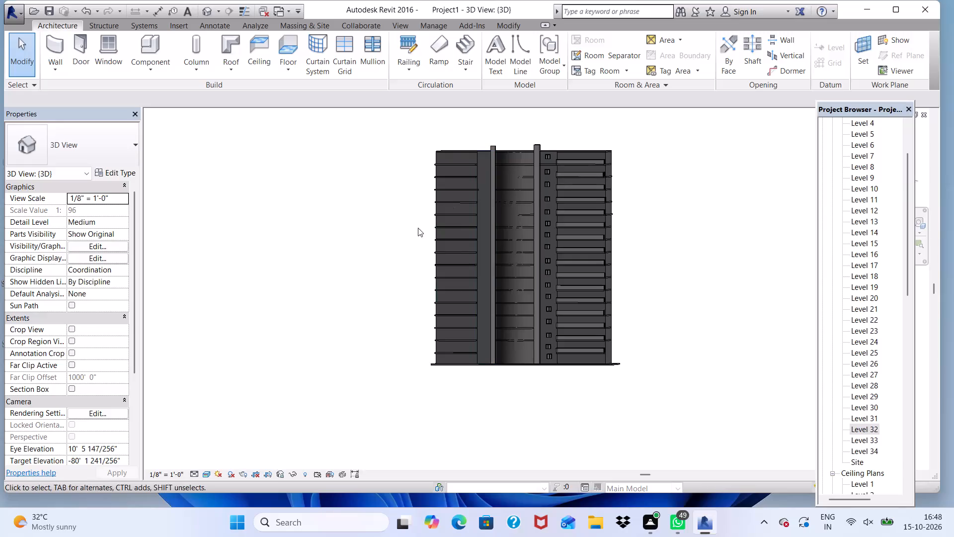
# Examine the plain side's balcony slabs and the adjoining side wall in 3D, from the roof corner down the tower.
pyautogui.scroll(3, 418, 228)
pyautogui.keyDown('shift'); pyautogui.moveTo(410, 226); pyautogui.dragTo(493, 269, button='middle'); pyautogui.keyUp('shift')
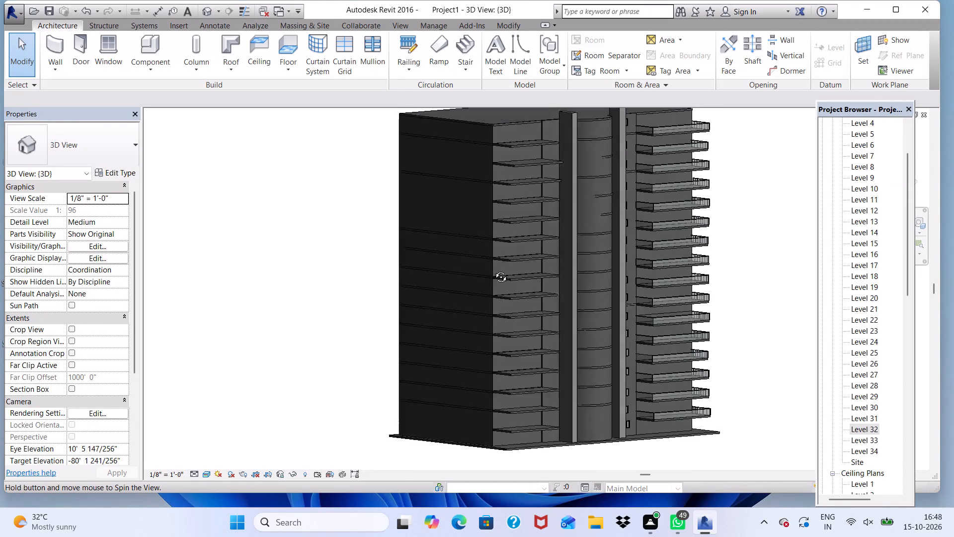
pyautogui.keyDown('shift'); pyautogui.moveTo(493, 269); pyautogui.dragTo(525, 285, button='middle'); pyautogui.keyUp('shift')
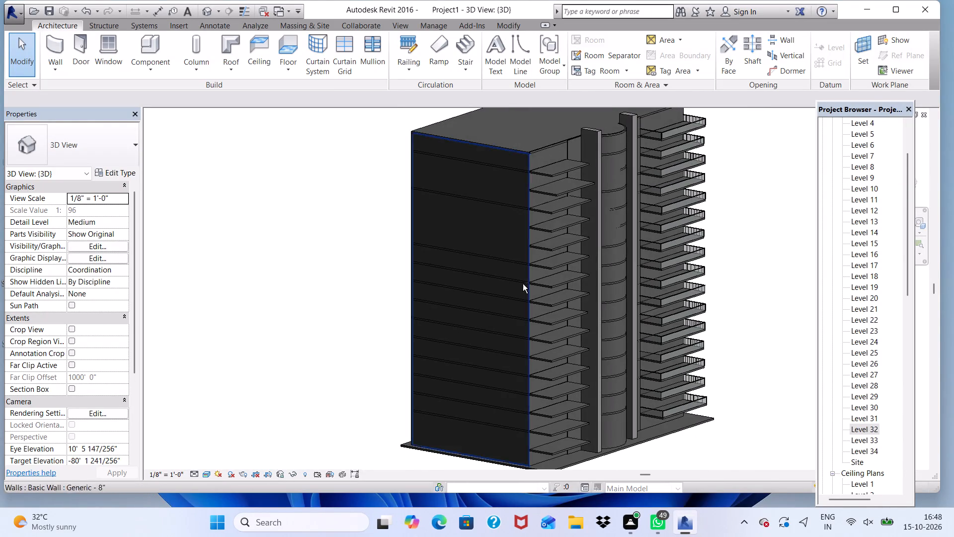
pyautogui.scroll(5, 582, 155)
pyautogui.scroll(-1, 582, 155)
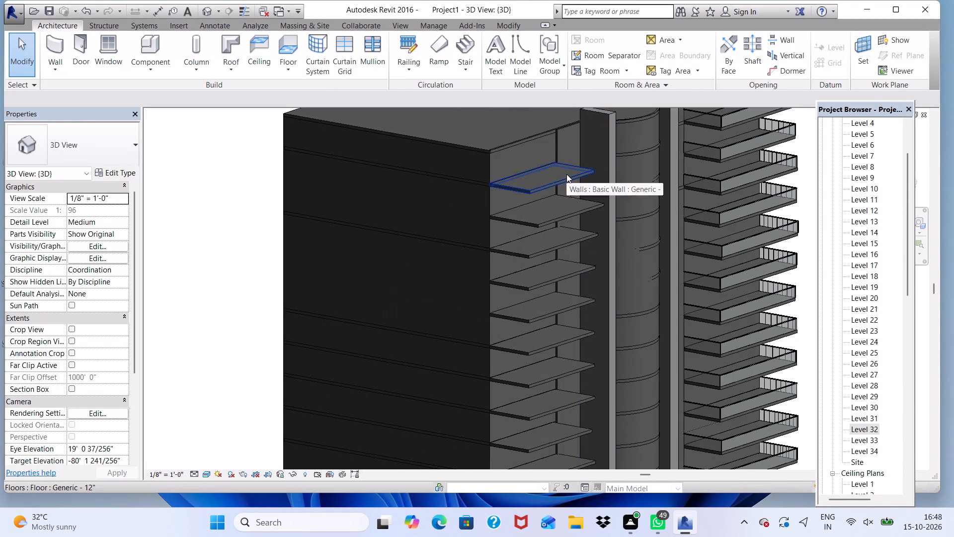
pyautogui.scroll(2, 468, 177)
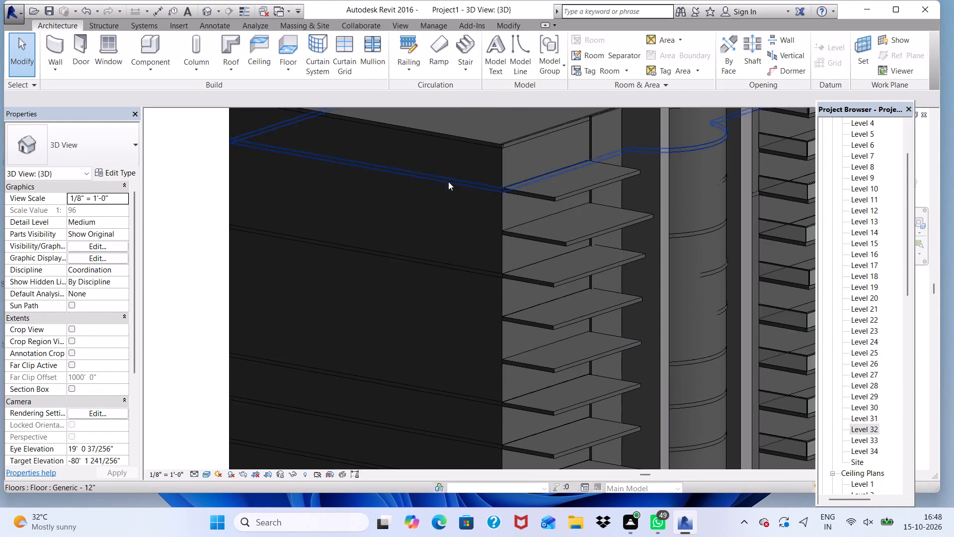
pyautogui.scroll(4, 471, 194)
pyautogui.scroll(-5, 472, 187)
pyautogui.moveTo(472, 187); pyautogui.dragTo(413, 197, button='middle')
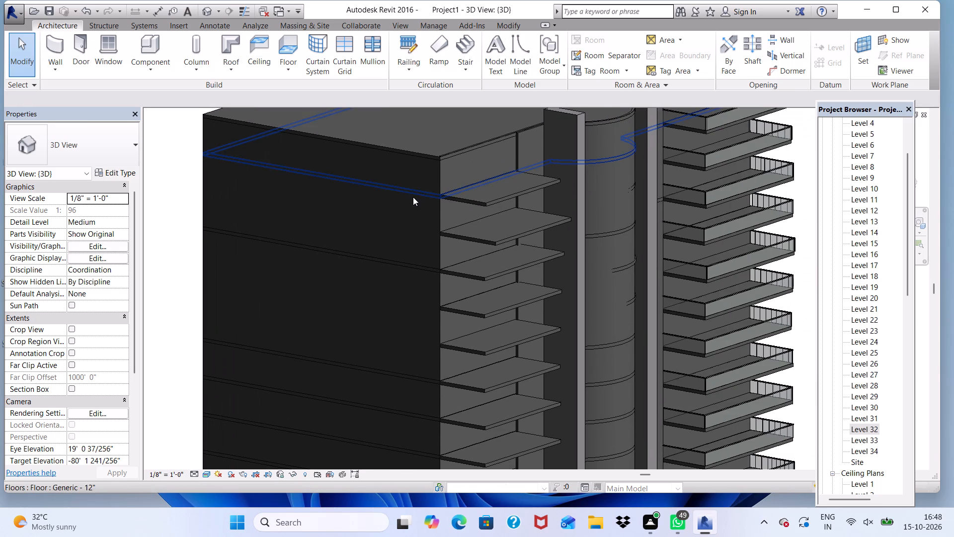
pyautogui.scroll(-4, 424, 171)
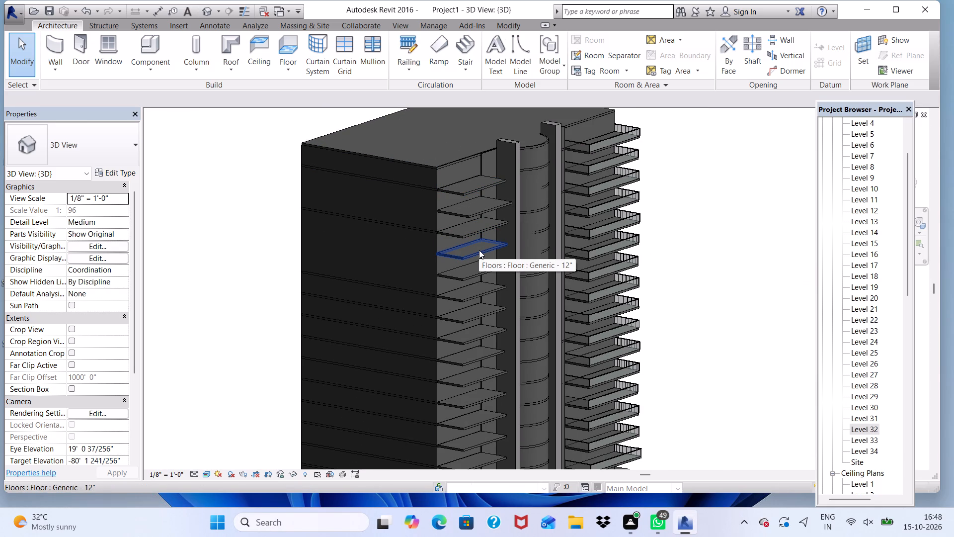
pyautogui.scroll(1, 564, 275)
pyautogui.keyDown('shift'); pyautogui.scroll(-2, 568, 290); pyautogui.keyUp('shift')
pyautogui.keyDown('shift'); pyautogui.middleClick(562, 297); pyautogui.keyUp('shift')
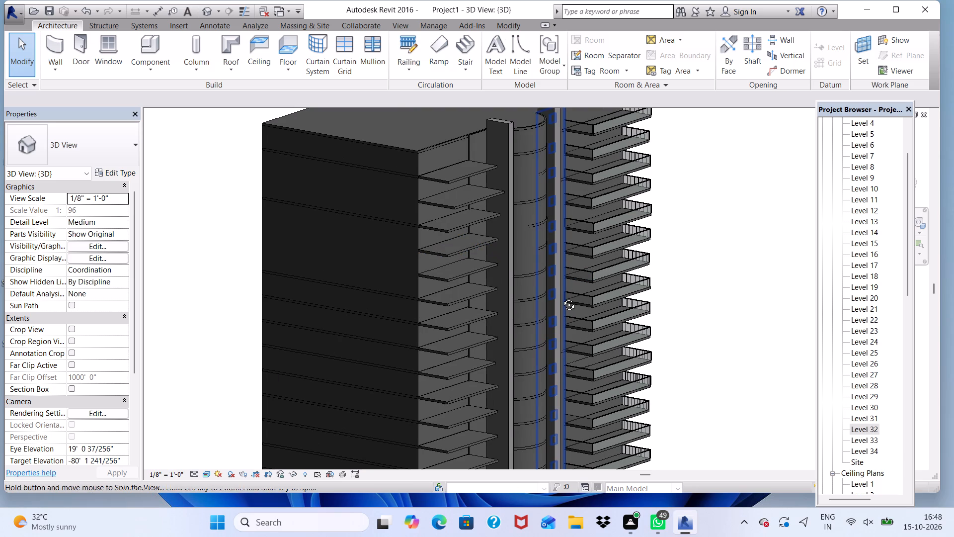
pyautogui.scroll(1, 561, 297)
pyautogui.scroll(-3, 547, 295)
pyautogui.middleClick(551, 301)
pyautogui.scroll(-4, 568, 276)
pyautogui.scroll(1, 600, 385)
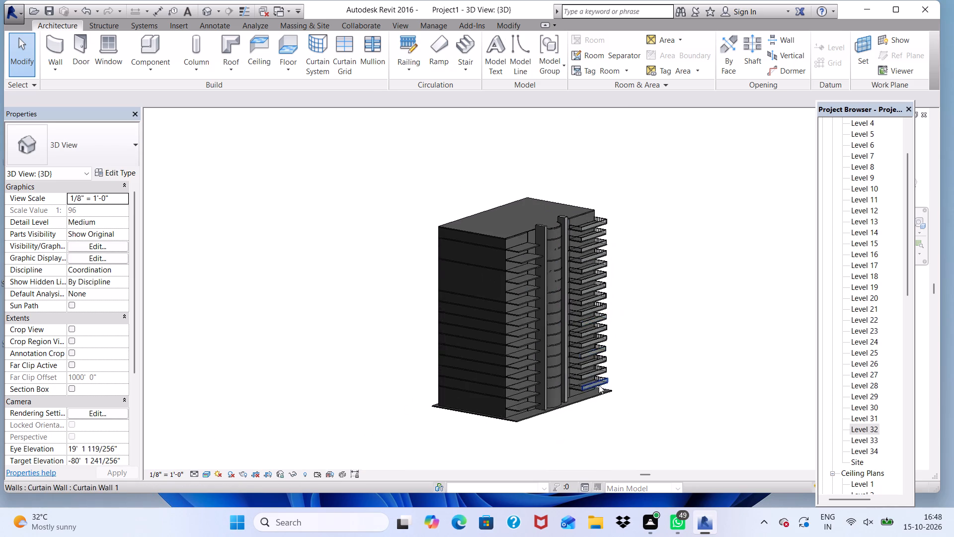
# Examine the front facade's upper storeys in 3D, comparing the bare slabs on the plain side with the railed balconies beyond the curved wall.
pyautogui.scroll(-2, 596, 409)
pyautogui.keyDown('shift'); pyautogui.moveTo(585, 445); pyautogui.dragTo(508, 395, button='middle'); pyautogui.keyUp('shift')
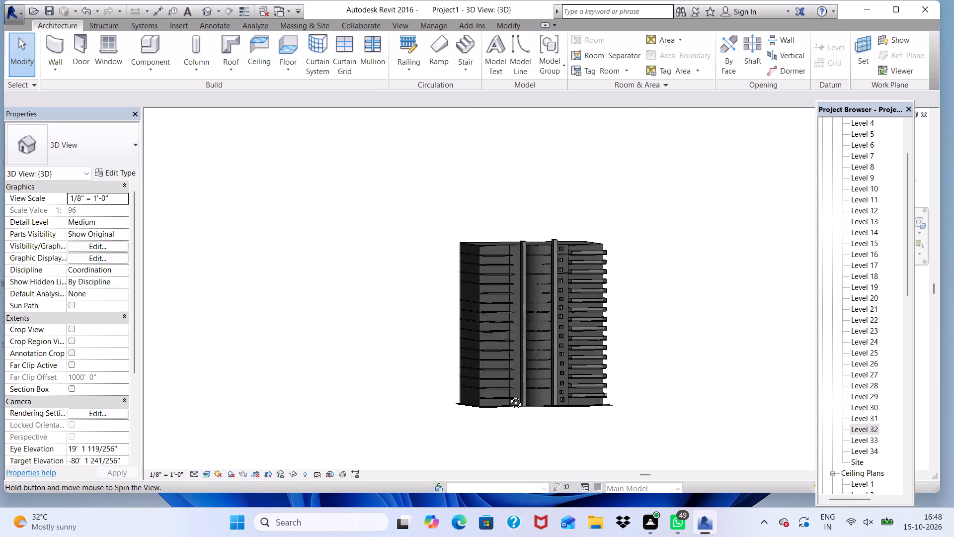
pyautogui.keyDown('shift'); pyautogui.moveTo(508, 395); pyautogui.dragTo(393, 402, button='middle'); pyautogui.keyUp('shift')
pyautogui.keyDown('shift'); pyautogui.moveTo(498, 363); pyautogui.dragTo(635, 353, button='middle'); pyautogui.keyUp('shift')
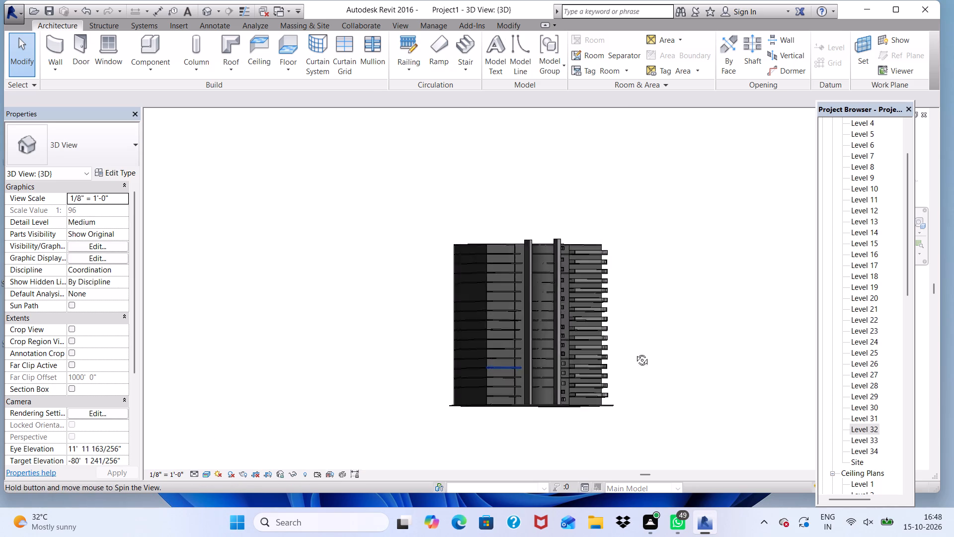
pyautogui.keyDown('shift'); pyautogui.moveTo(635, 353); pyautogui.dragTo(600, 391, button='middle'); pyautogui.keyUp('shift')
pyautogui.scroll(4, 580, 232)
pyautogui.scroll(-4, 579, 235)
pyautogui.scroll(4, 558, 295)
pyautogui.scroll(5, 572, 222)
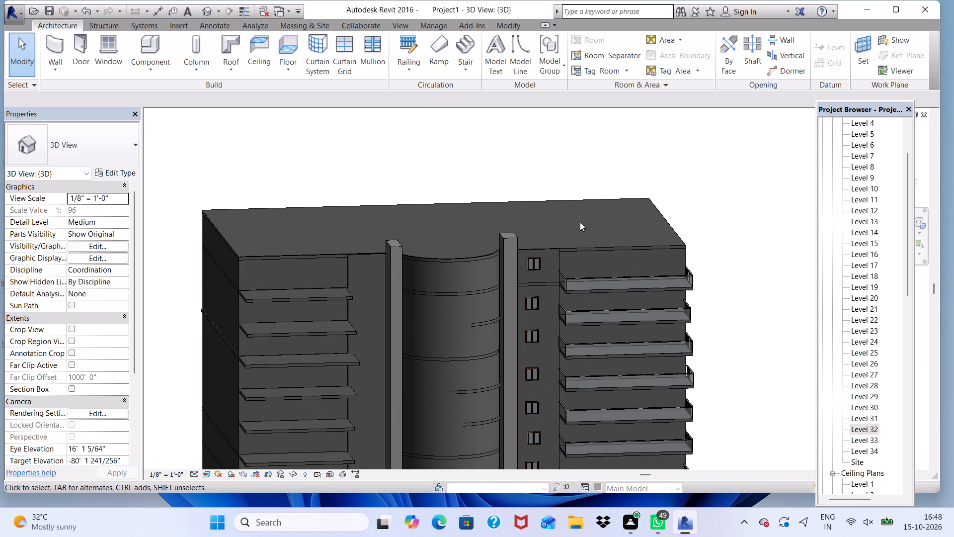
pyautogui.moveTo(608, 289); pyautogui.dragTo(524, 258, button='middle')
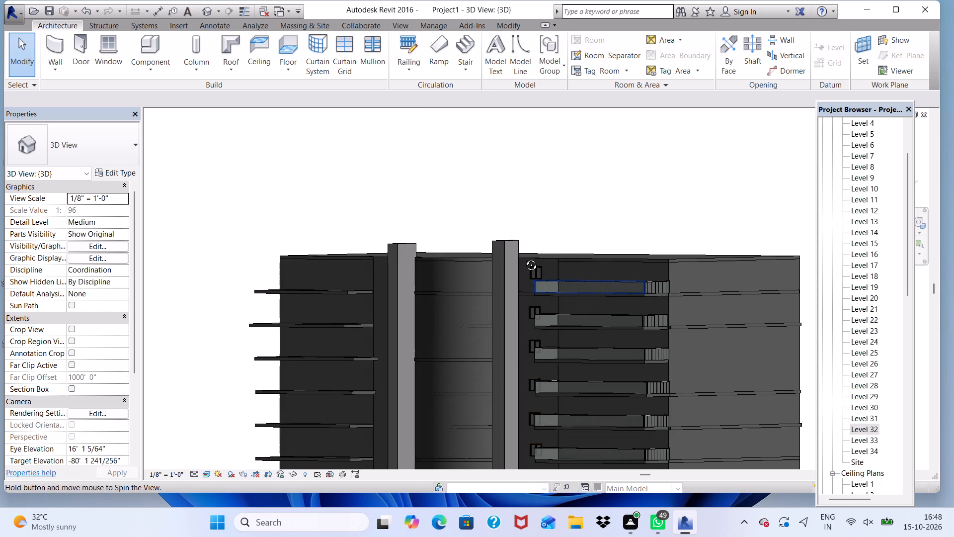
pyautogui.moveTo(524, 258); pyautogui.dragTo(631, 273, button='middle')
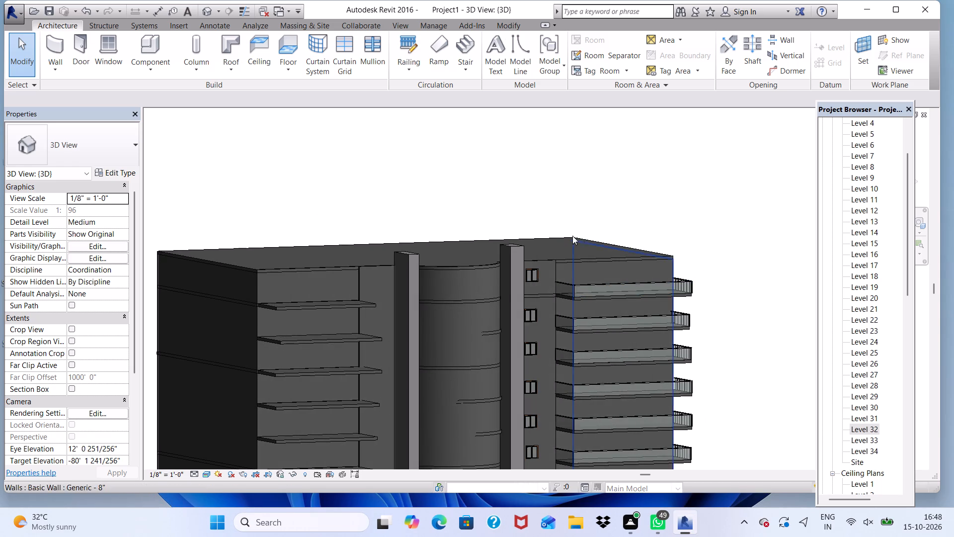
pyautogui.scroll(-4, 572, 242)
pyautogui.scroll(-3, 545, 277)
pyautogui.scroll(4, 472, 296)
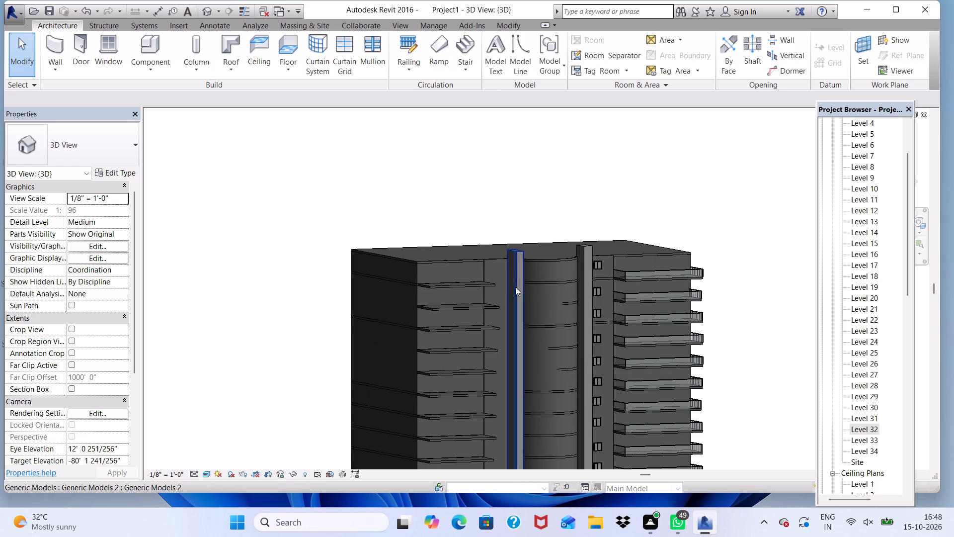
pyautogui.scroll(-3, 517, 288)
pyautogui.scroll(5, 469, 293)
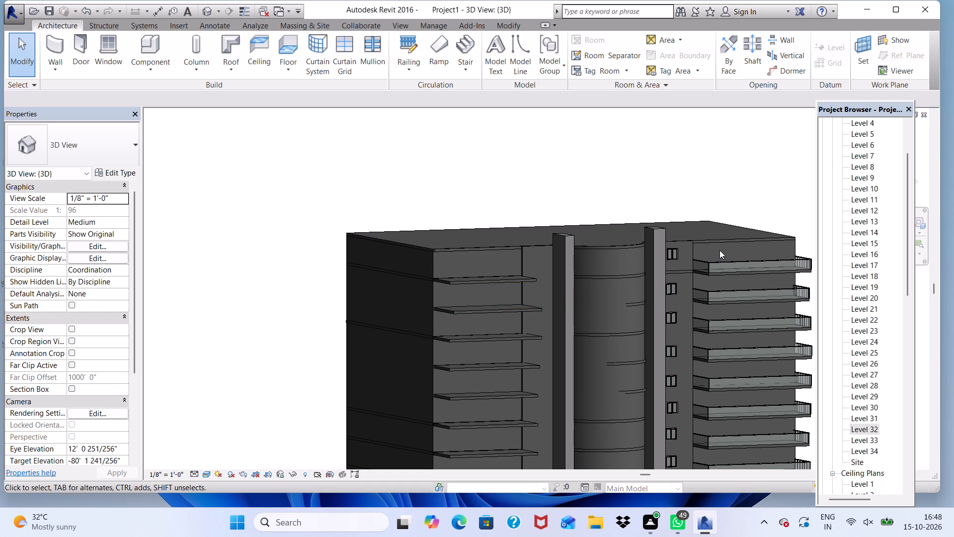
pyautogui.scroll(4, 719, 250)
pyautogui.scroll(3, 862, 172)
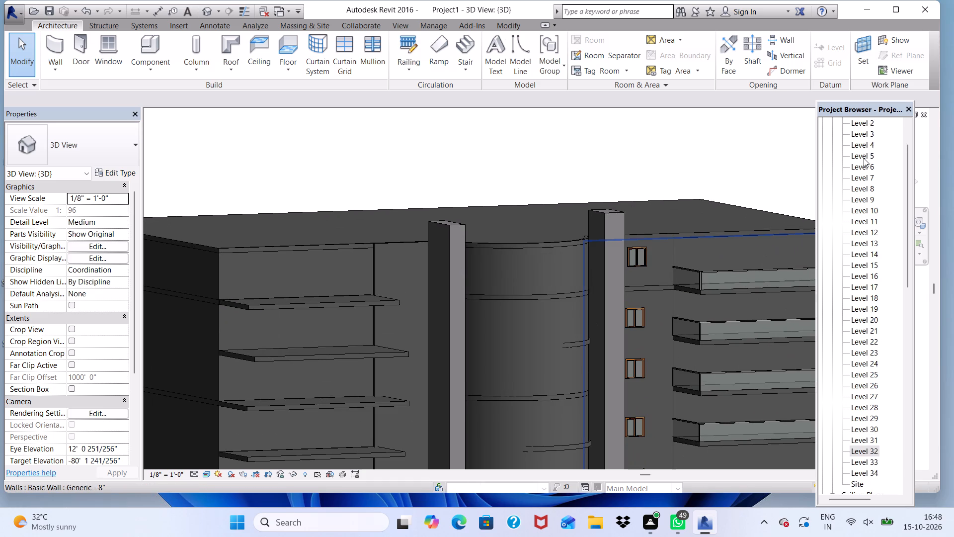
# On the Level 1 plan, draw a 4'-0" high Curtain Wall 1 rectangle about 36'-4" by 17'-0" from the plain facade's outer corner.
pyautogui.scroll(5, 864, 158)
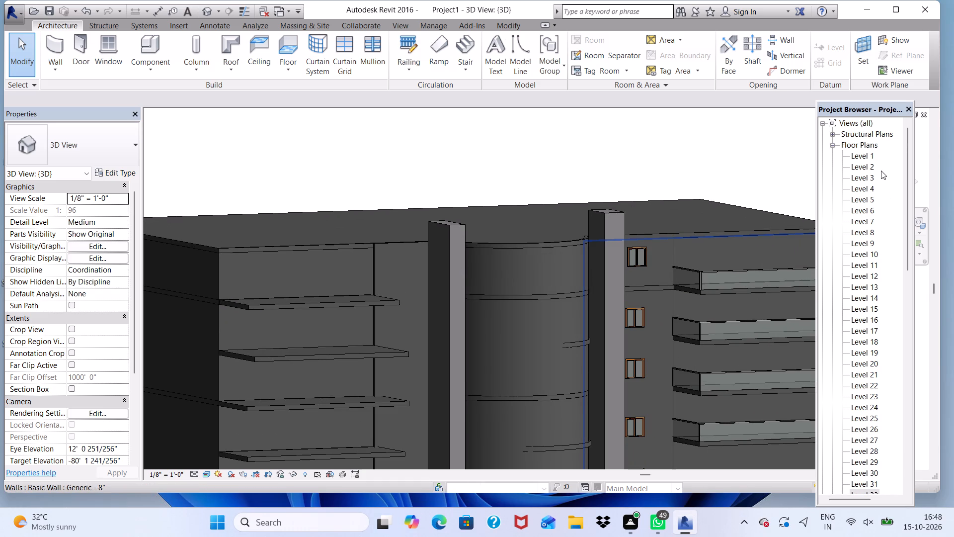
pyautogui.click(60, 40)
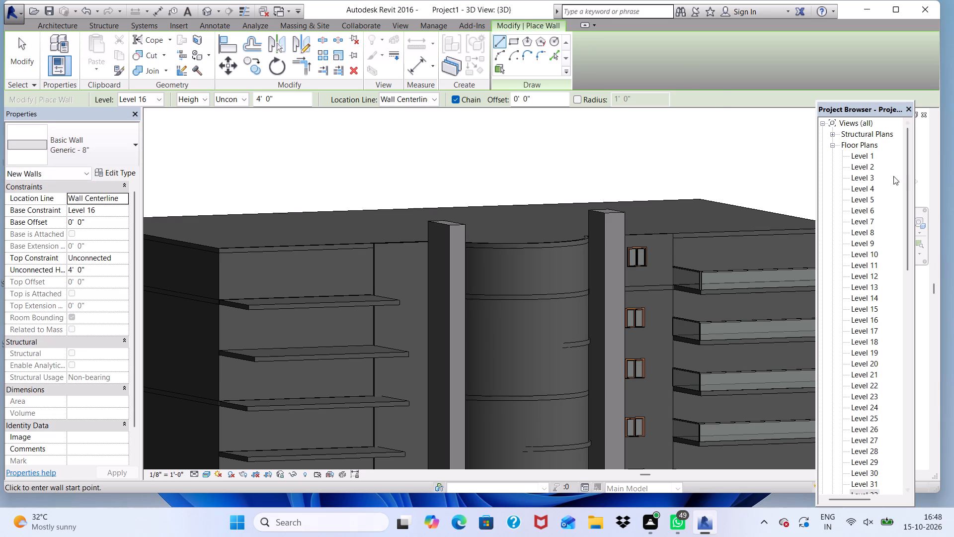
pyautogui.doubleClick(870, 169)
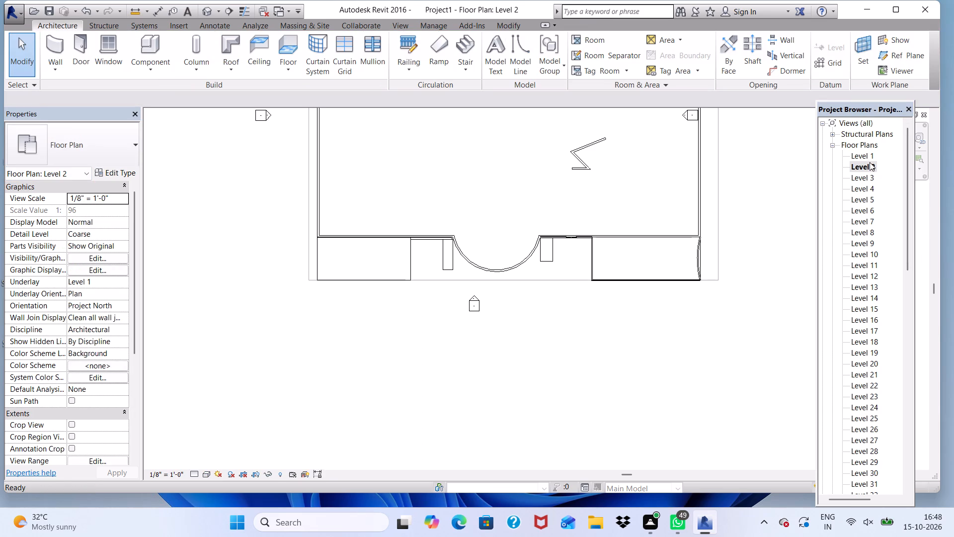
pyautogui.click(870, 152)
pyautogui.click(870, 152)
pyautogui.scroll(-8, 612, 179)
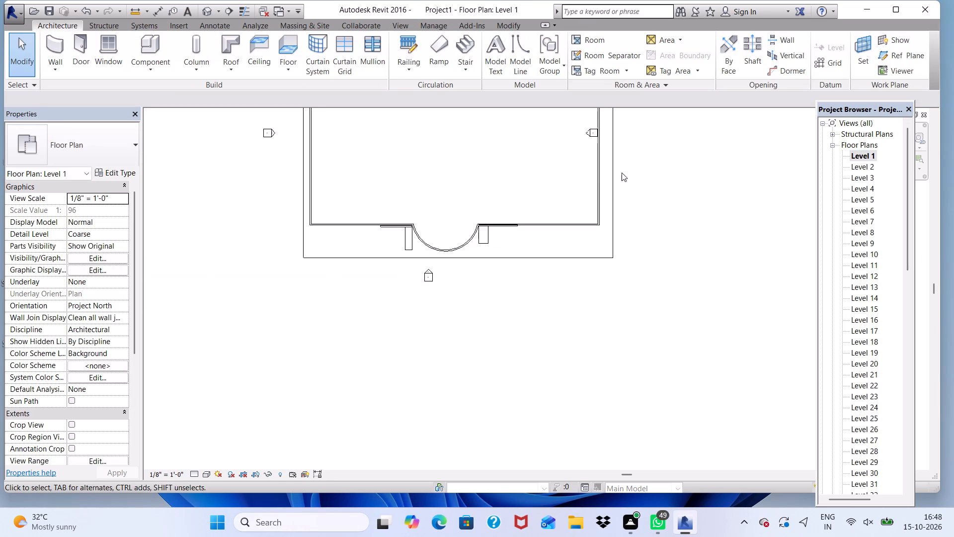
pyautogui.scroll(-3, 622, 173)
pyautogui.scroll(5, 592, 247)
pyautogui.scroll(5, 424, 177)
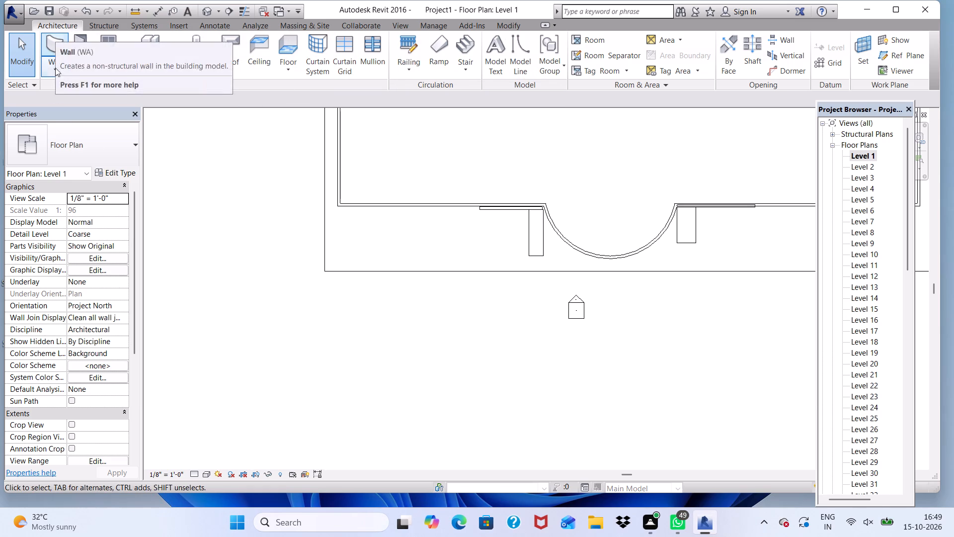
pyautogui.click(59, 47)
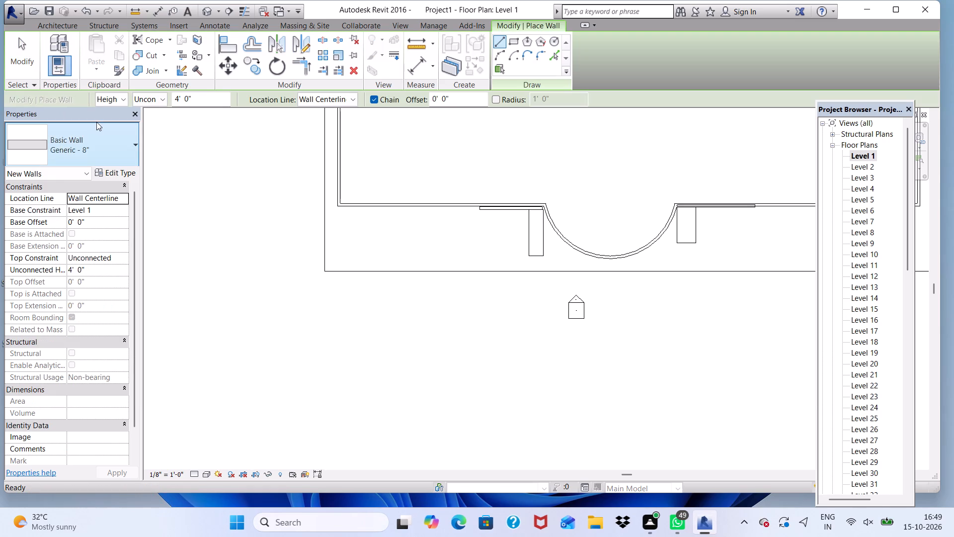
pyautogui.click(133, 144)
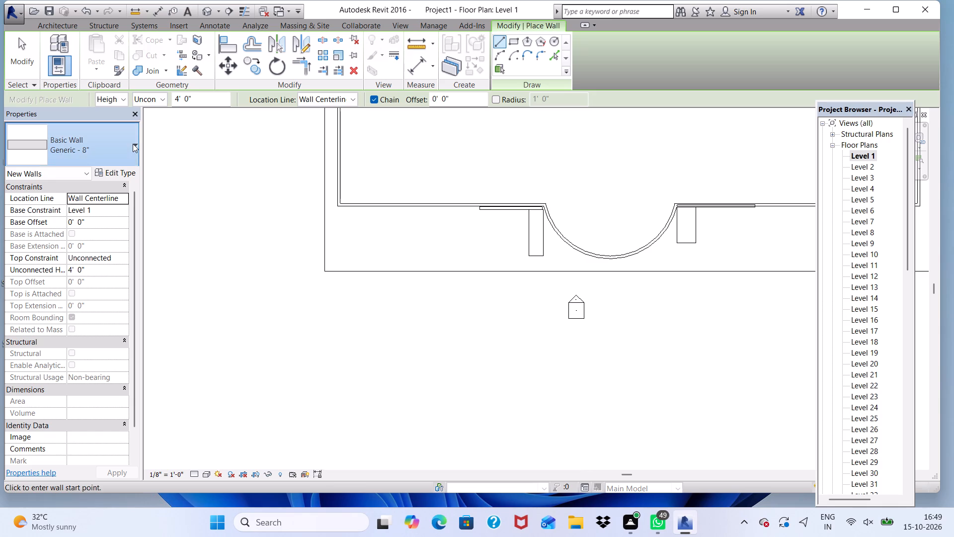
pyautogui.scroll(-7, 75, 300)
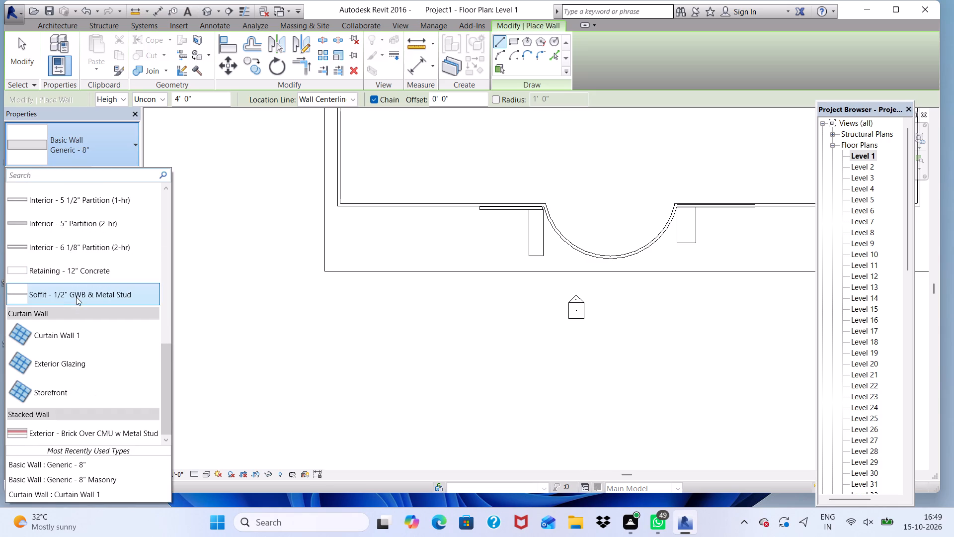
pyautogui.scroll(-1, 76, 297)
pyautogui.click(76, 332)
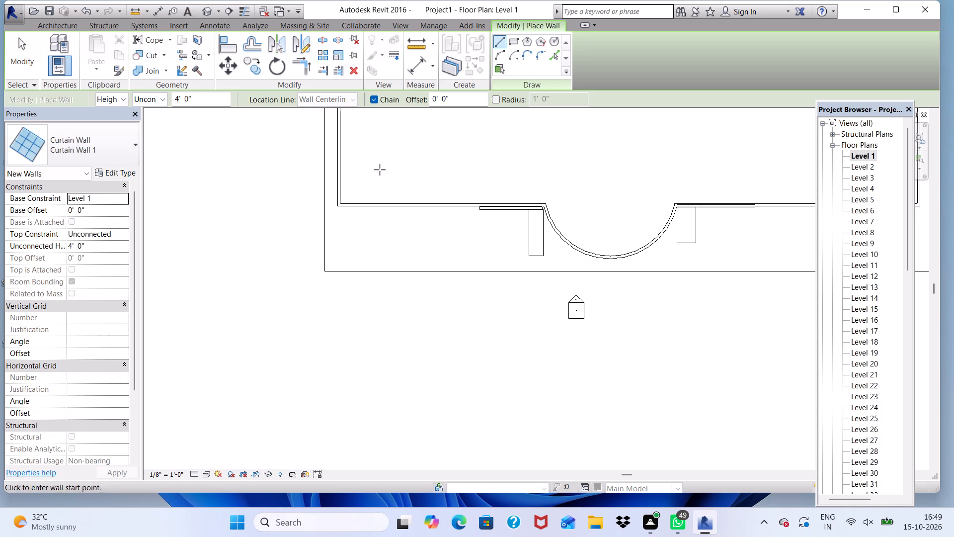
pyautogui.click(517, 38)
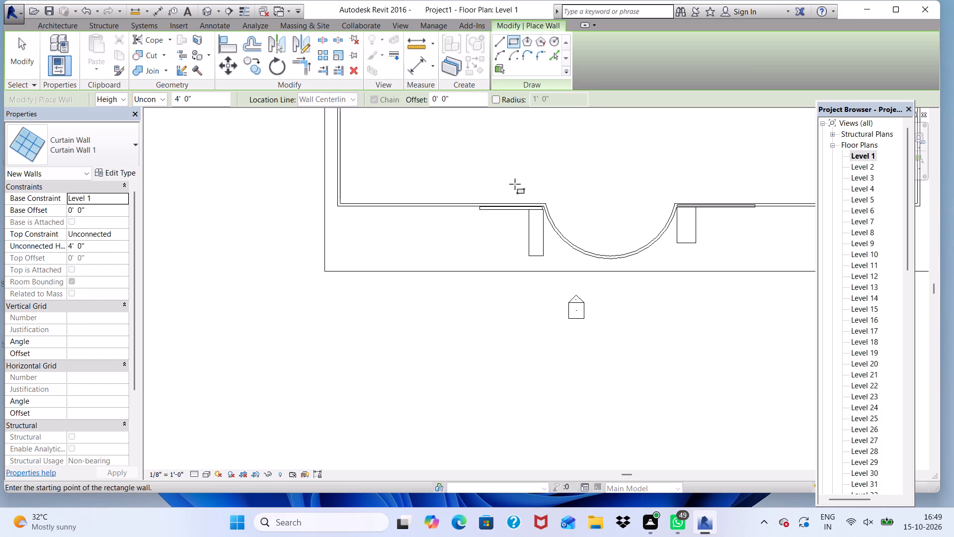
pyautogui.scroll(5, 339, 203)
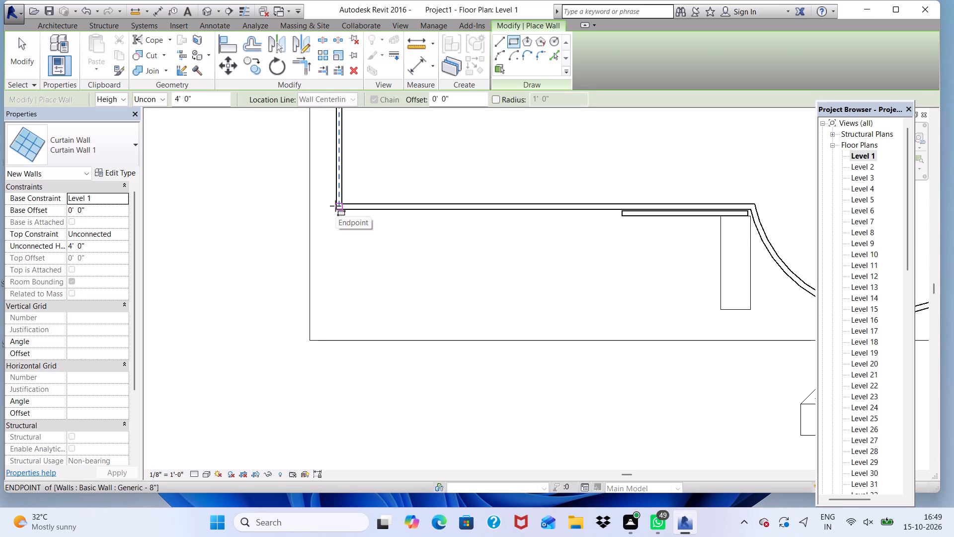
pyautogui.click(335, 207)
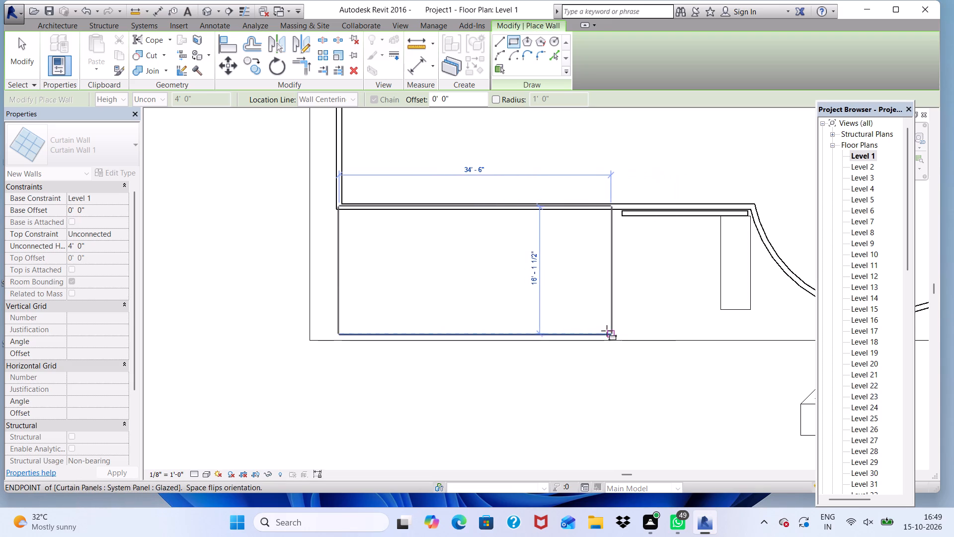
pyautogui.scroll(5, 617, 331)
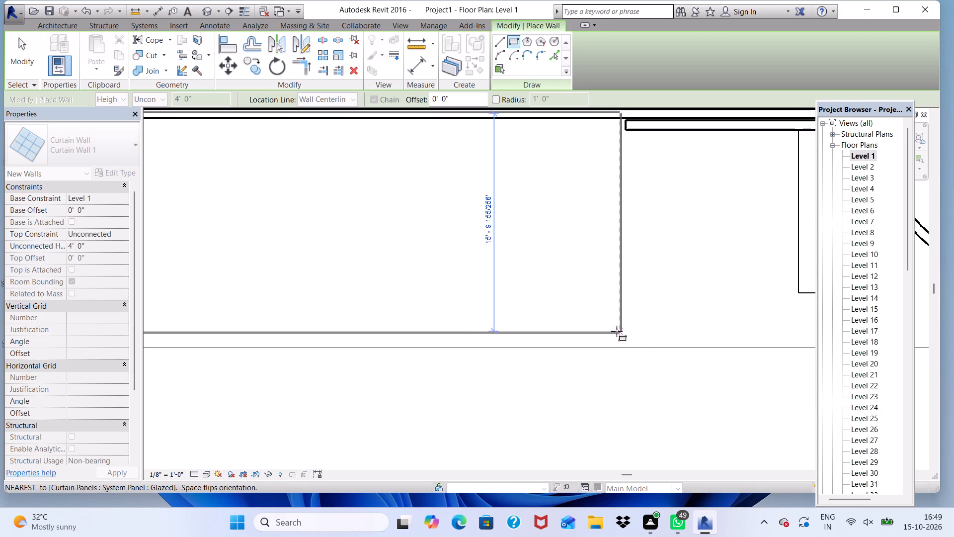
pyautogui.scroll(-2, 616, 349)
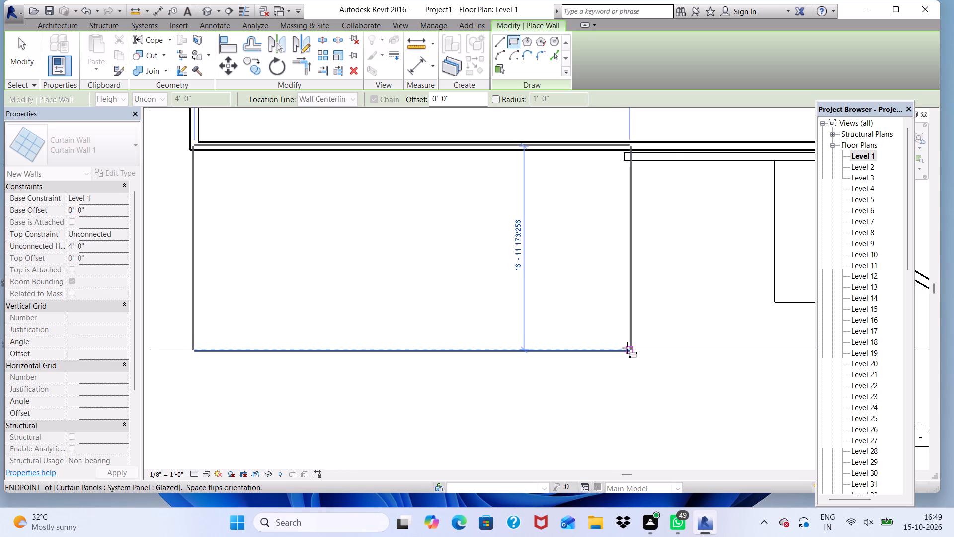
pyautogui.click(627, 348)
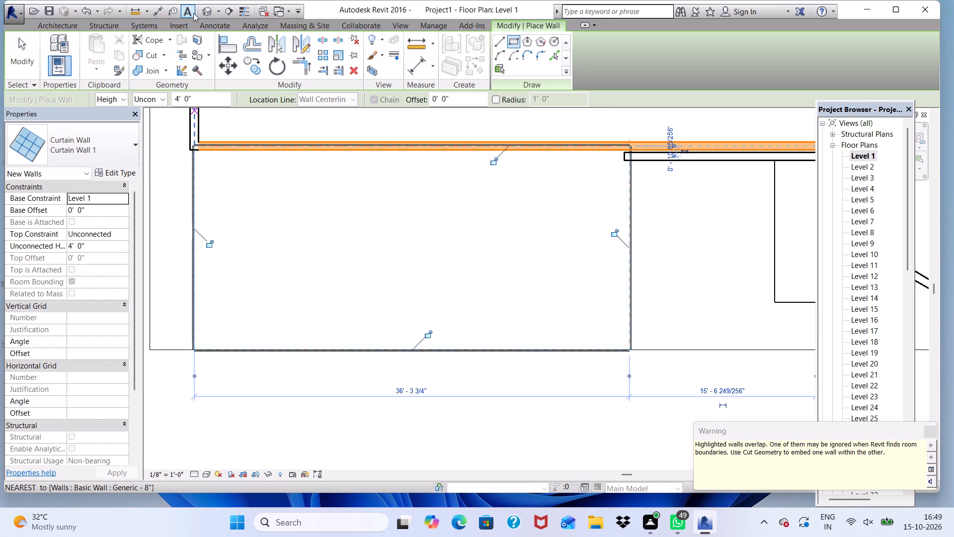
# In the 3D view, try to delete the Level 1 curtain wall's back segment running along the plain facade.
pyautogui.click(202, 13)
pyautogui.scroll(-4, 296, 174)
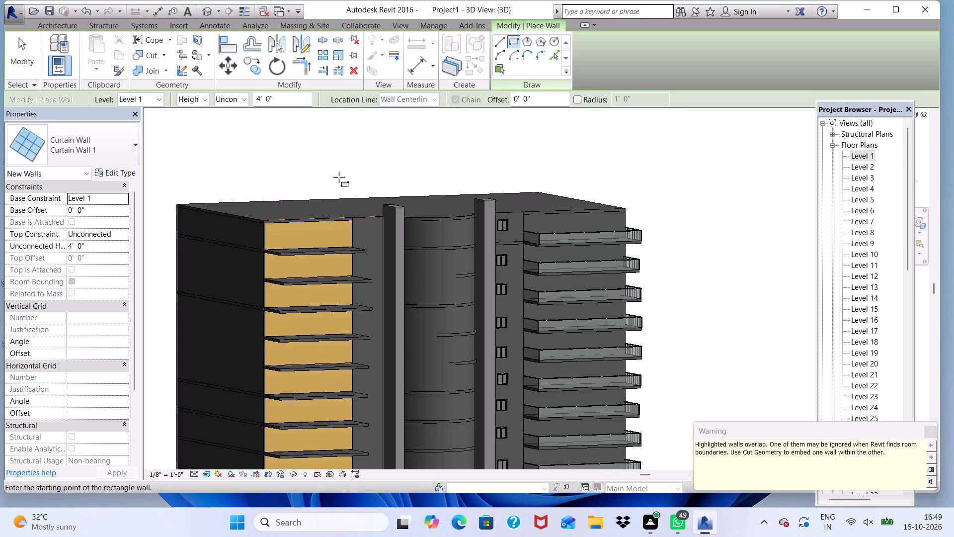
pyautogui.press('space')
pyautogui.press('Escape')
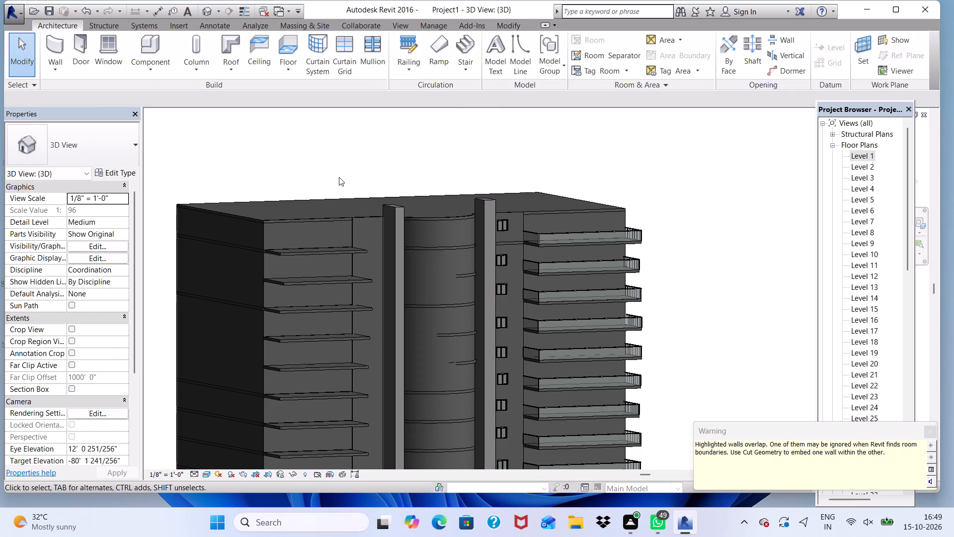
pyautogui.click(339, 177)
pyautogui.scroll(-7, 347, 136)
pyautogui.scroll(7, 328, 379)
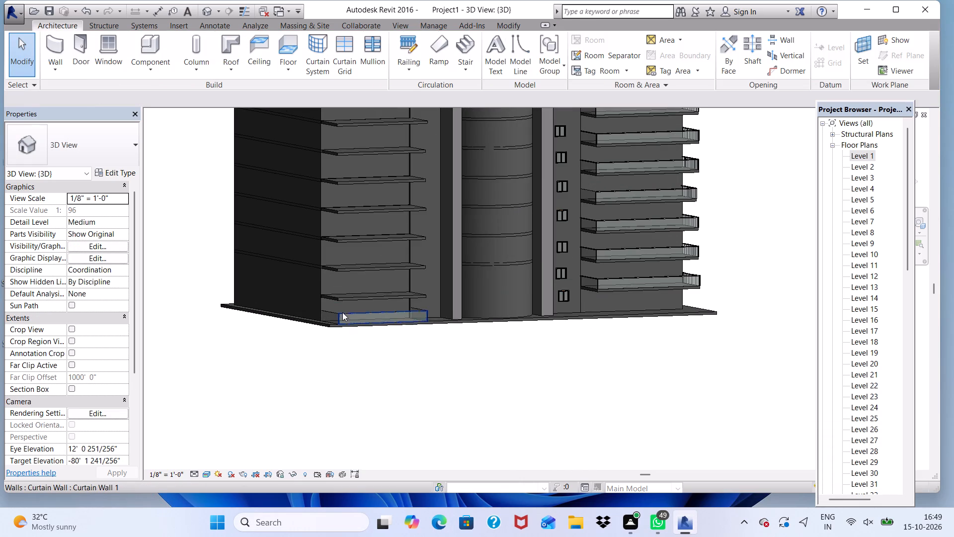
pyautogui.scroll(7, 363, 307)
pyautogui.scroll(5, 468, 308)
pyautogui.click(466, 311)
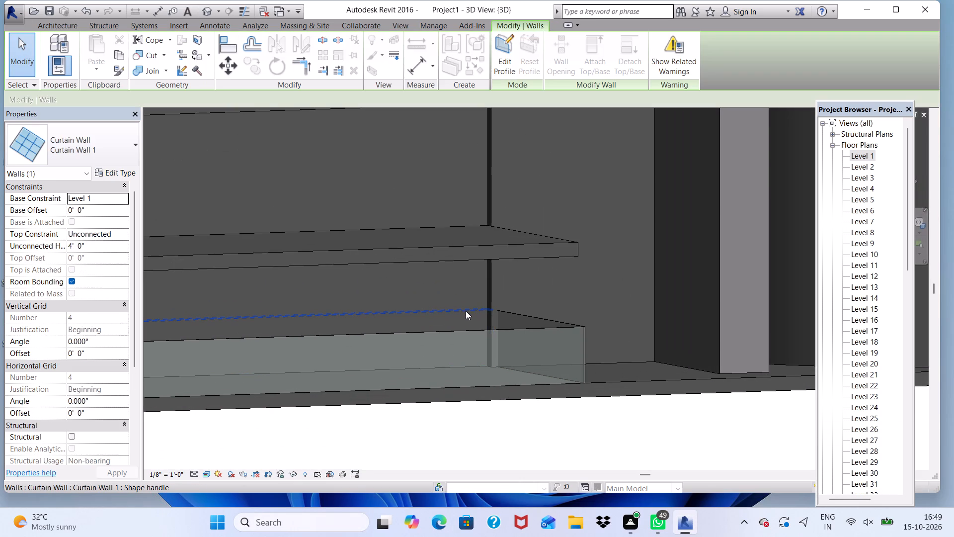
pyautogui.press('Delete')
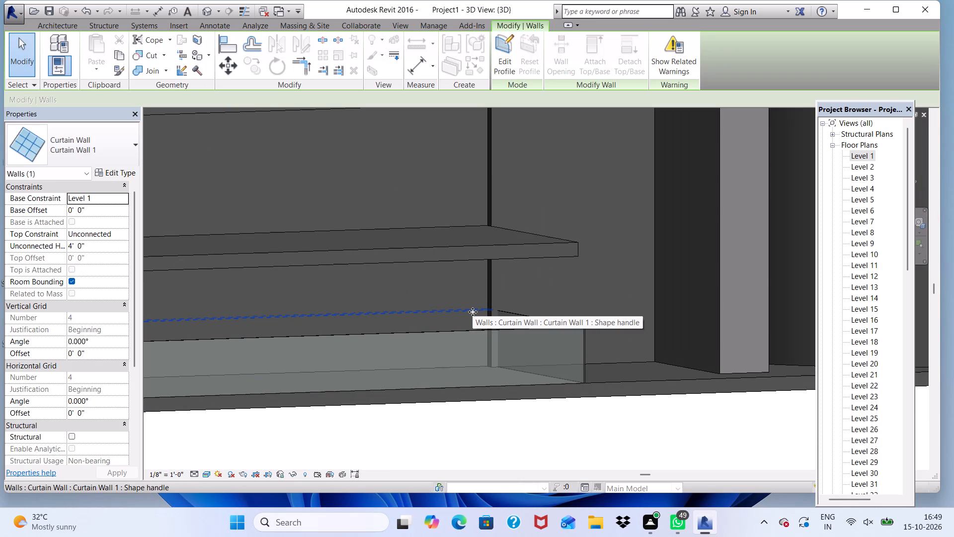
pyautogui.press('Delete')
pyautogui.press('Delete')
# Examine the Level 1 curtain-wall enclosure at the plain side's base in 3D, from the corner and from the front.
pyautogui.scroll(-6, 479, 277)
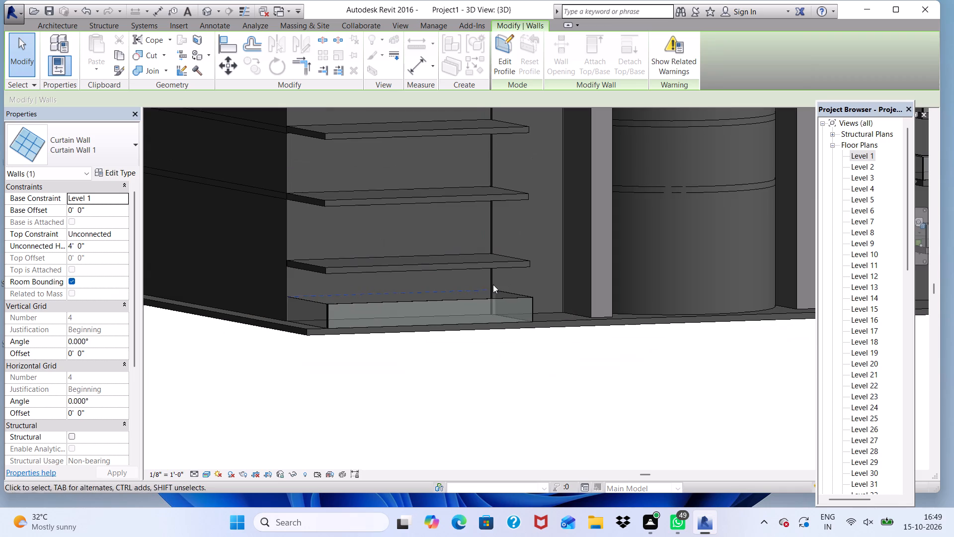
pyautogui.scroll(7, 379, 308)
pyautogui.scroll(-6, 360, 309)
pyautogui.moveTo(312, 317); pyautogui.dragTo(324, 360, button='middle')
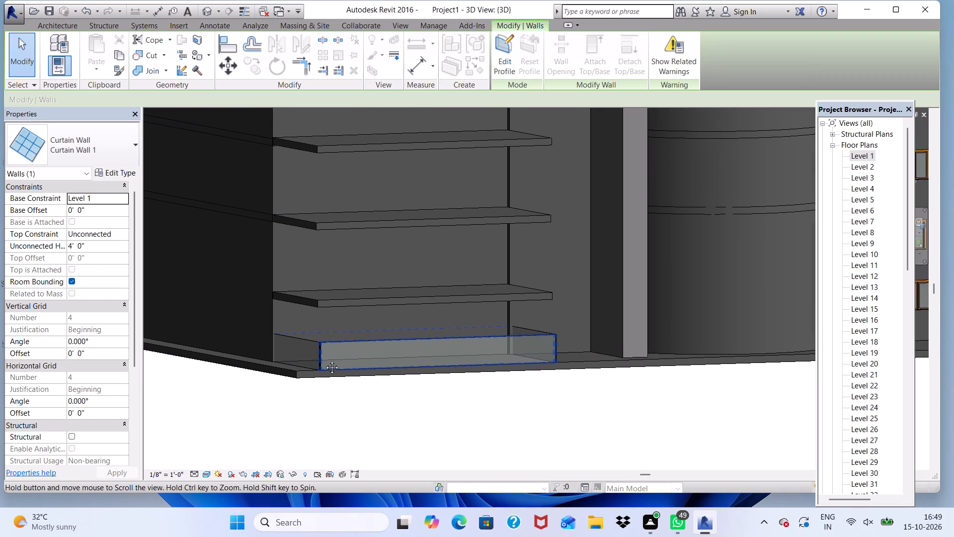
pyautogui.moveTo(324, 360); pyautogui.dragTo(428, 330, button='middle')
pyautogui.keyDown('shift'); pyautogui.moveTo(429, 368); pyautogui.dragTo(424, 402, button='middle'); pyautogui.keyUp('shift')
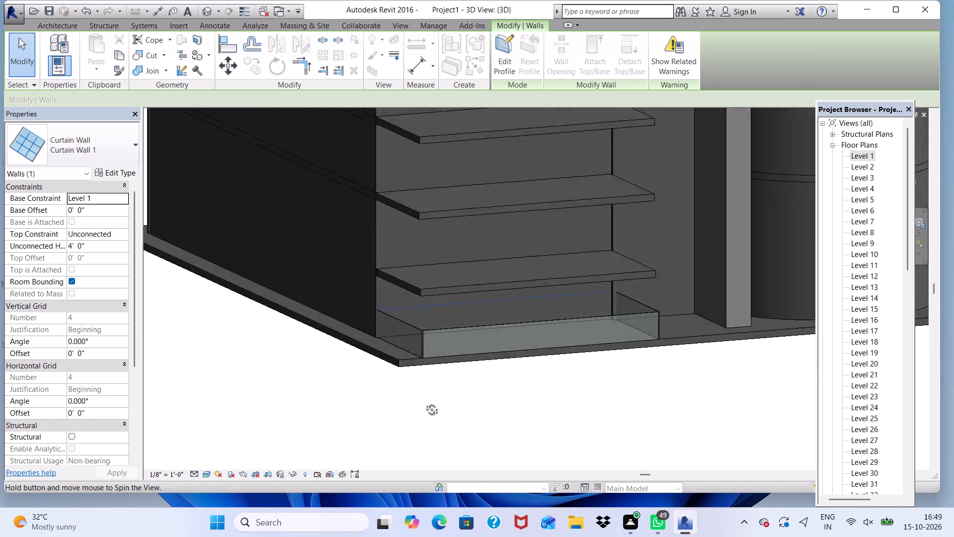
pyautogui.keyDown('shift'); pyautogui.moveTo(424, 402); pyautogui.dragTo(382, 360, button='middle'); pyautogui.keyUp('shift')
pyautogui.scroll(2, 391, 364)
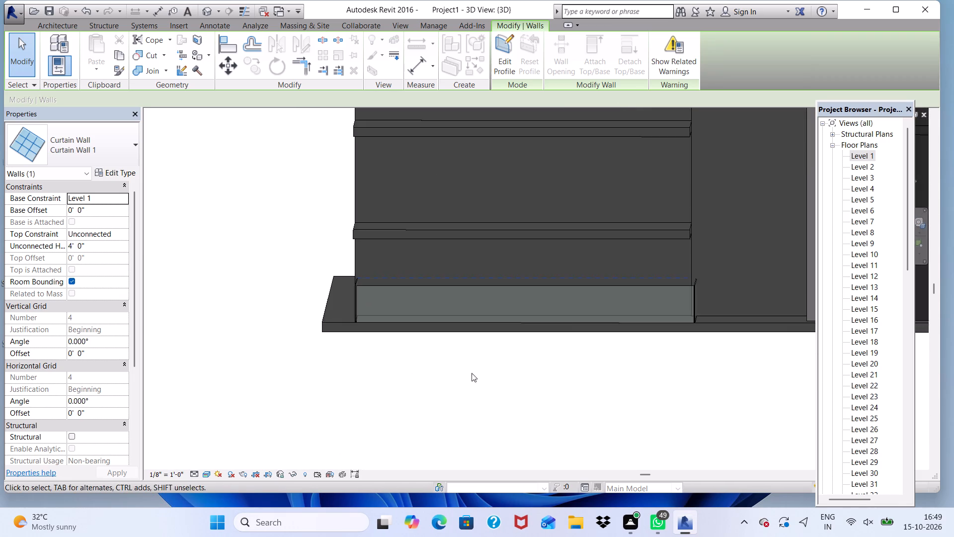
# Examine the whole tower front in 3D, comparing the Level 1 curtain-wall enclosure with the balcony slabs directly above it.
pyautogui.scroll(-13, 475, 364)
pyautogui.middleClick(468, 402)
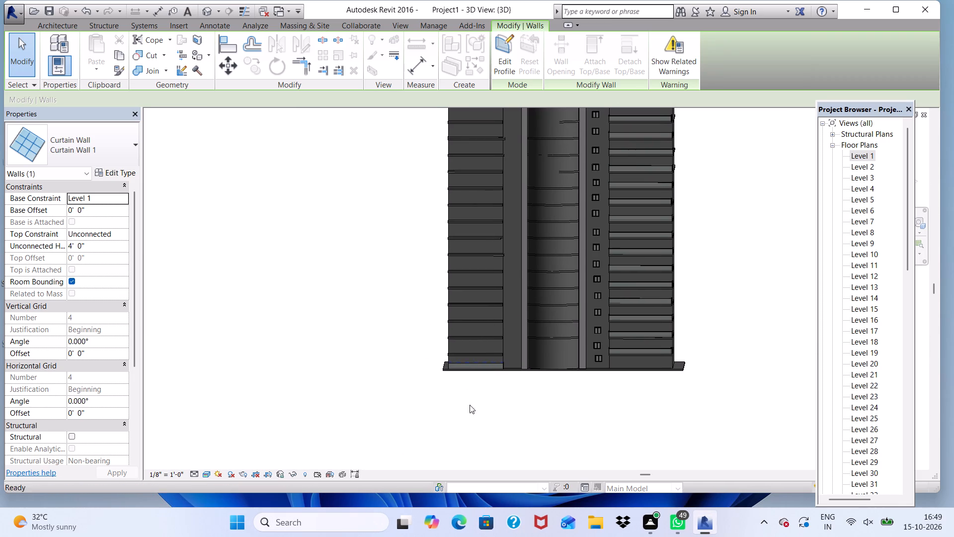
pyautogui.scroll(1, 481, 409)
pyautogui.scroll(-3, 518, 421)
pyautogui.keyDown('shift'); pyautogui.moveTo(550, 435); pyautogui.dragTo(497, 435, button='middle'); pyautogui.keyUp('shift')
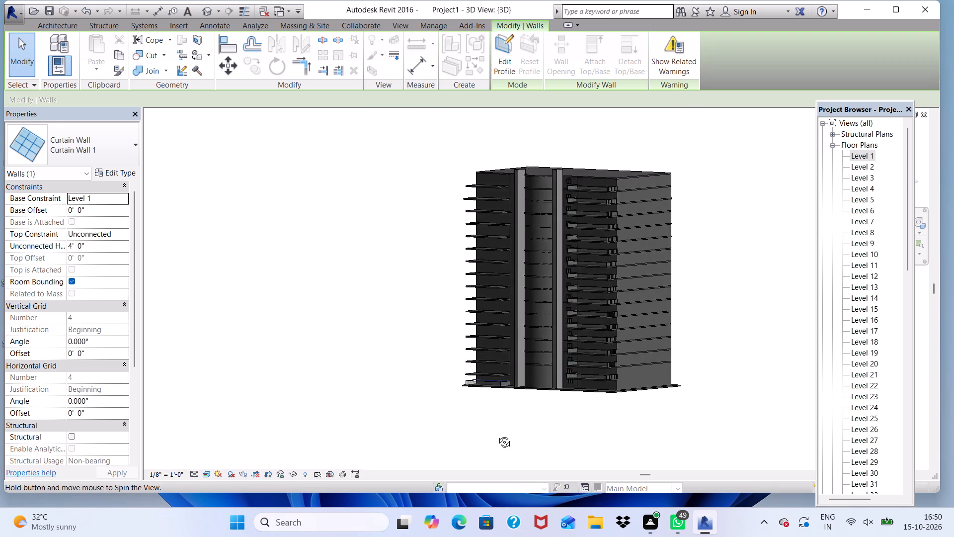
pyautogui.keyDown('shift'); pyautogui.moveTo(497, 435); pyautogui.dragTo(564, 360, button='middle'); pyautogui.keyUp('shift')
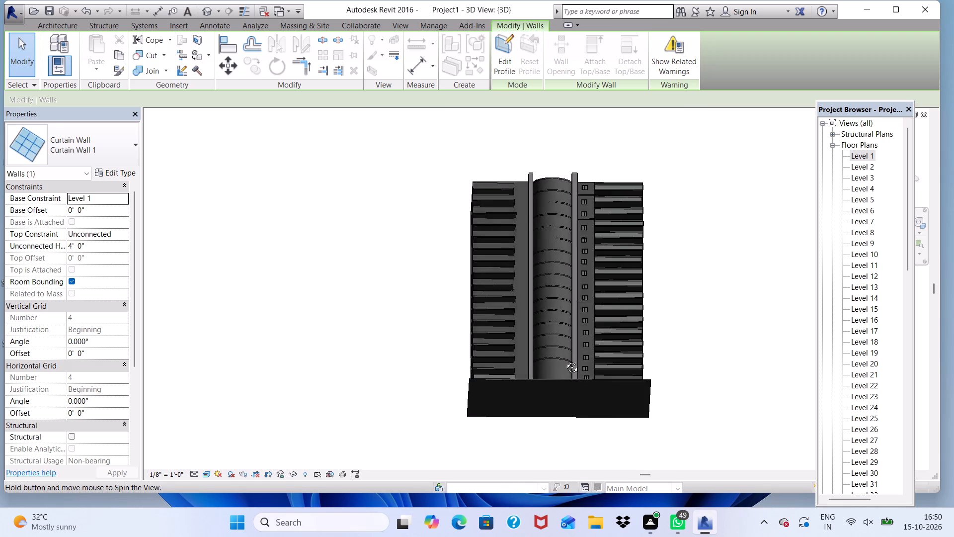
pyautogui.keyDown('shift'); pyautogui.moveTo(564, 360); pyautogui.dragTo(574, 482, button='middle'); pyautogui.keyUp('shift')
pyautogui.keyDown('shift'); pyautogui.scroll(3, 530, 420); pyautogui.keyUp('shift')
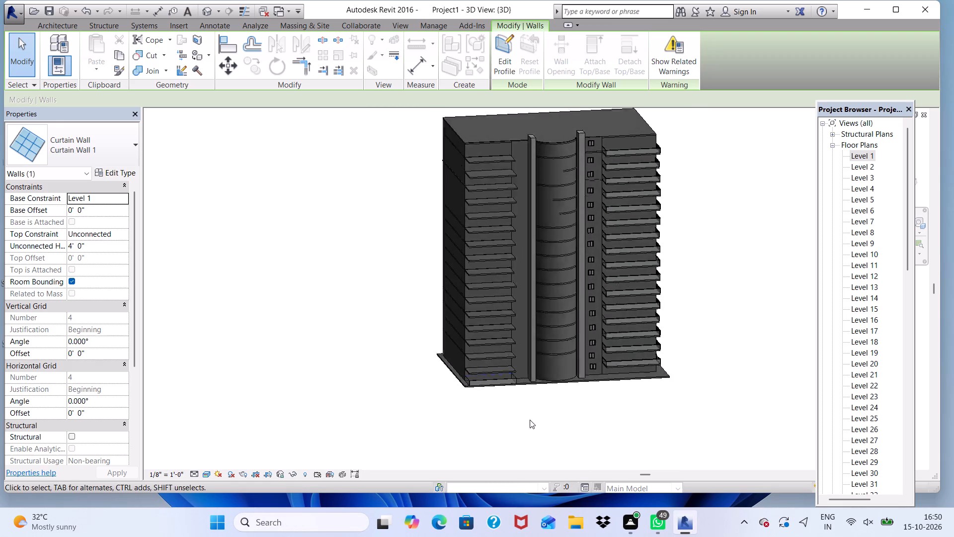
pyautogui.keyDown('shift'); pyautogui.scroll(4, 530, 420); pyautogui.keyUp('shift')
pyautogui.scroll(7, 512, 380)
pyautogui.scroll(-6, 512, 380)
pyautogui.scroll(7, 500, 312)
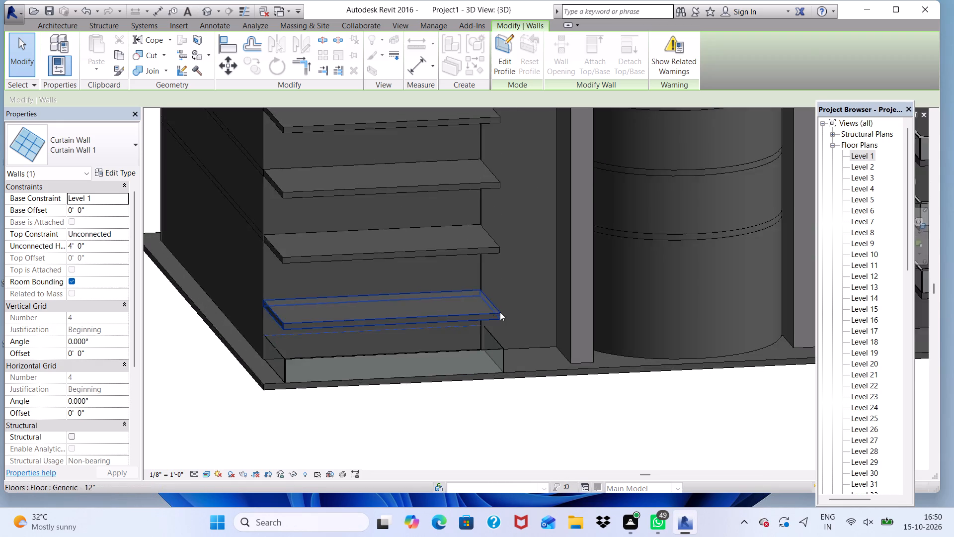
pyautogui.scroll(-3, 514, 353)
pyautogui.moveTo(531, 390); pyautogui.dragTo(474, 385, button='middle')
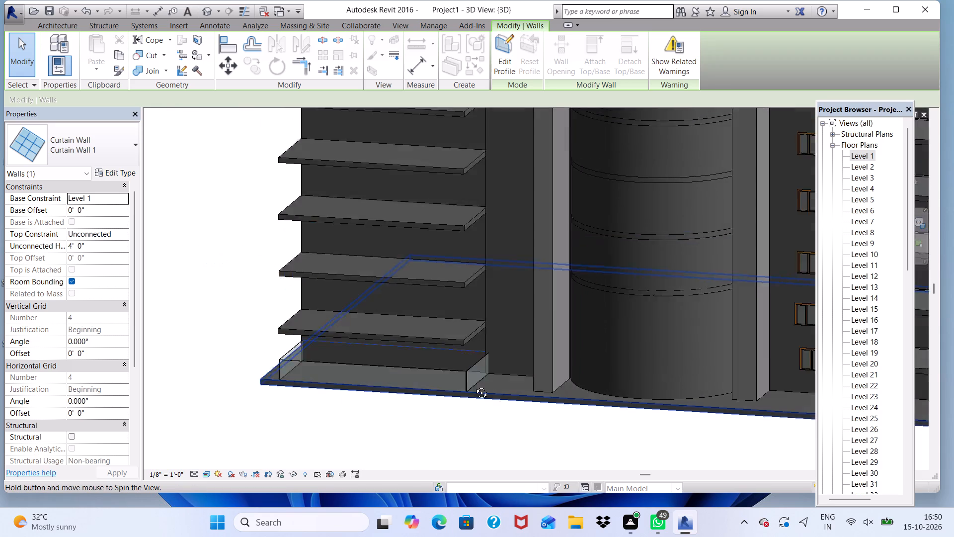
pyautogui.moveTo(474, 385); pyautogui.dragTo(535, 378, button='middle')
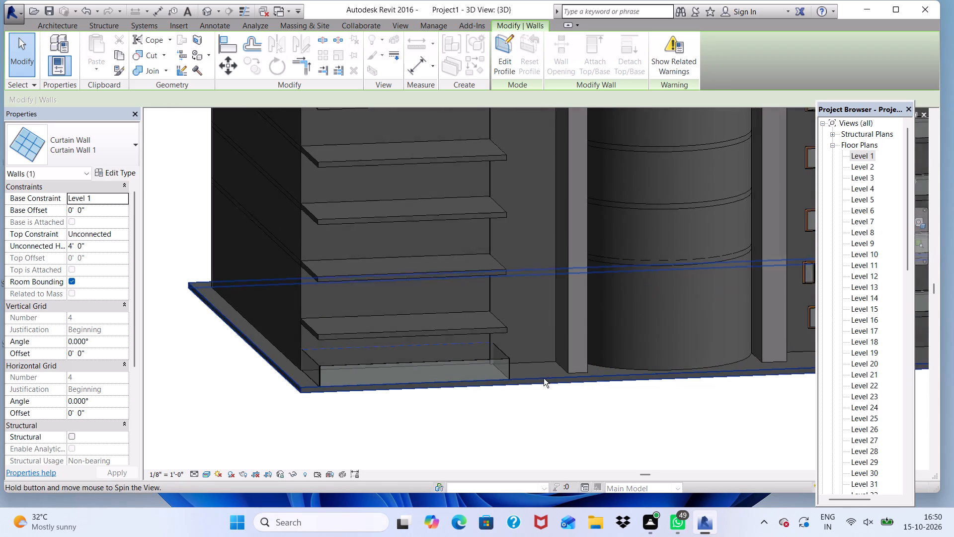
# On the Level 4 plan, draw a 4'-0" high Curtain Wall 1 rectangle about 36'-3" by 16'-1" around the plain side's balcony slab.
pyautogui.doubleClick(861, 180)
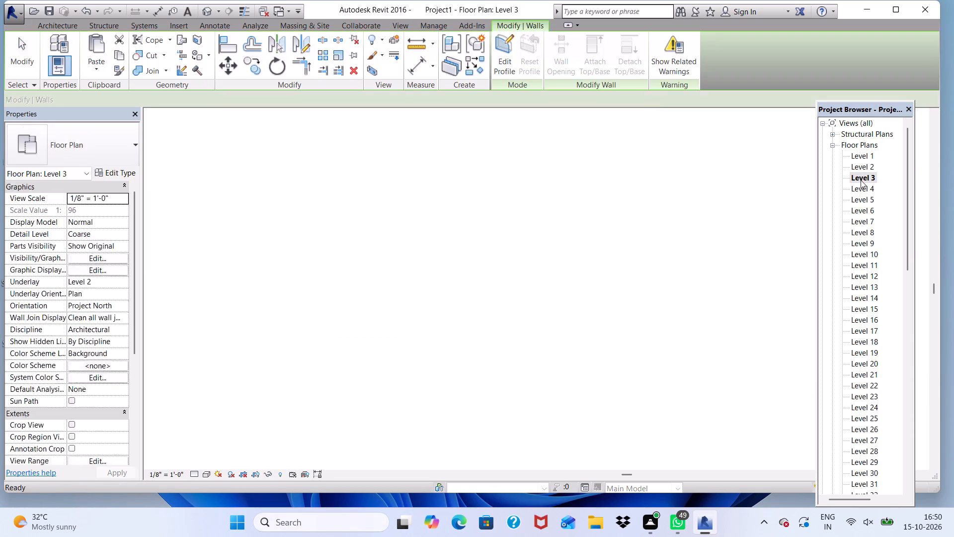
pyautogui.scroll(-3, 679, 217)
pyautogui.scroll(4, 870, 187)
pyautogui.doubleClick(870, 187)
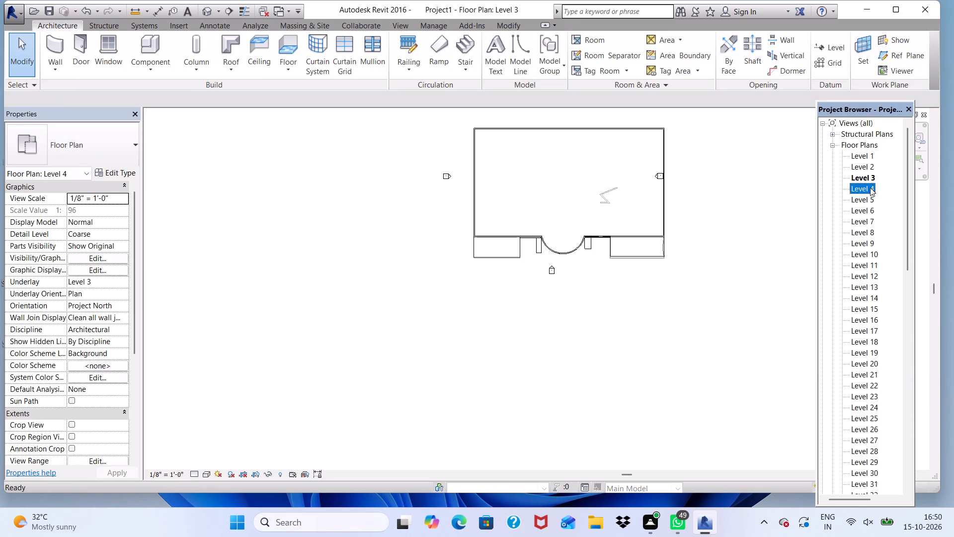
pyautogui.scroll(-4, 527, 262)
pyautogui.scroll(6, 539, 246)
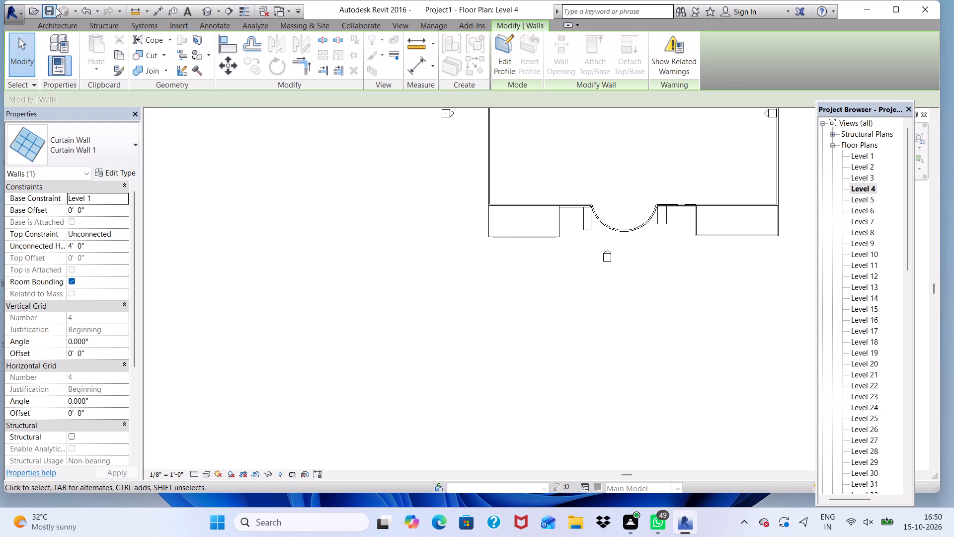
pyautogui.click(48, 21)
pyautogui.click(55, 41)
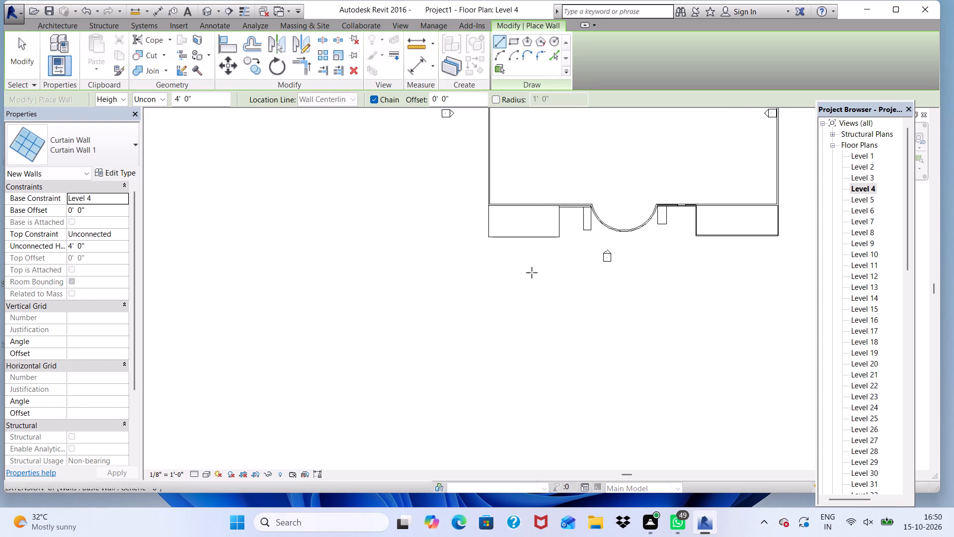
pyautogui.click(511, 38)
pyautogui.scroll(4, 489, 280)
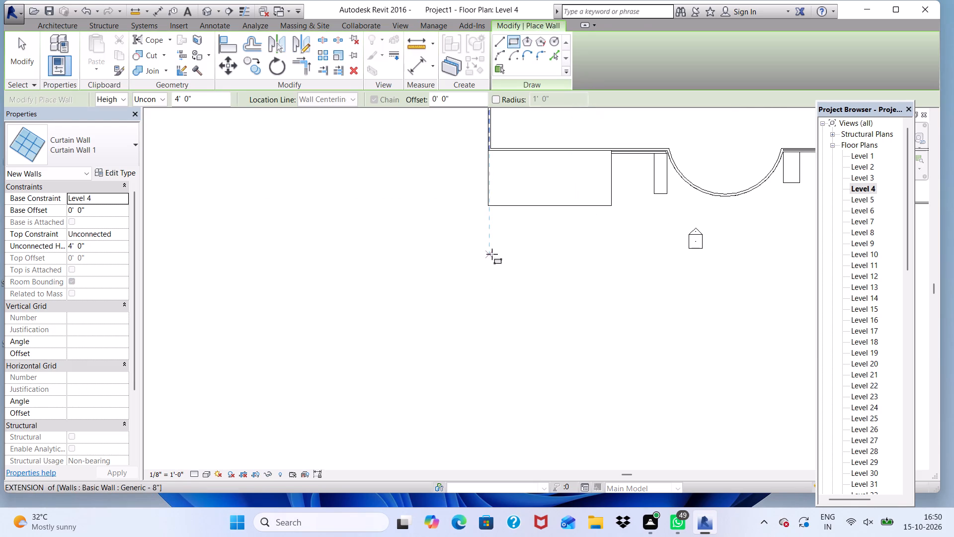
pyautogui.scroll(14, 478, 139)
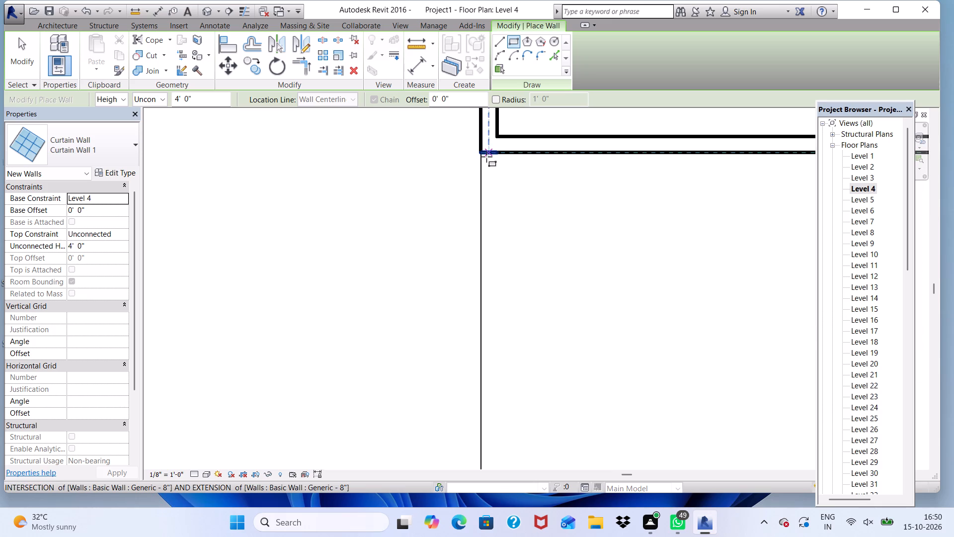
pyautogui.click(484, 151)
pyautogui.scroll(-6, 466, 222)
pyautogui.scroll(-2, 561, 267)
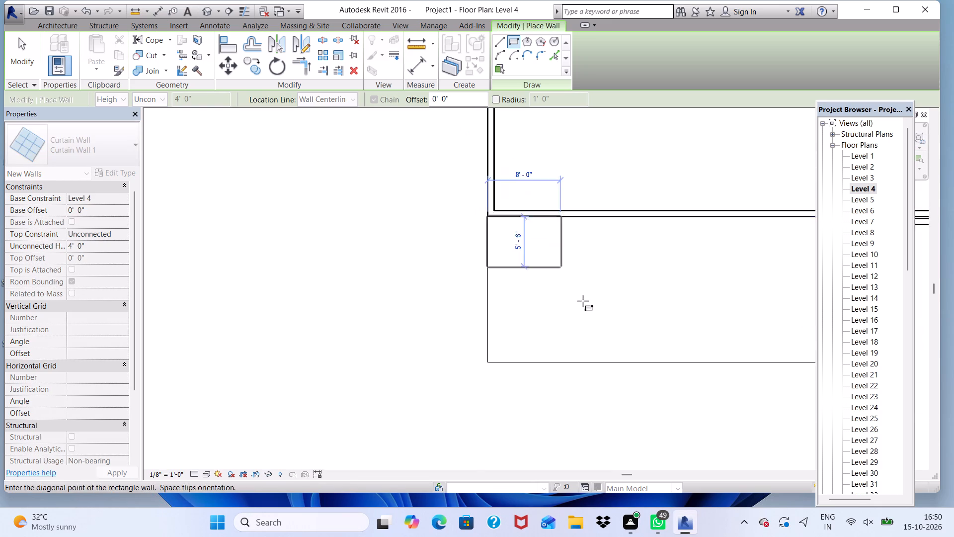
pyautogui.scroll(-2, 583, 301)
pyautogui.scroll(4, 737, 340)
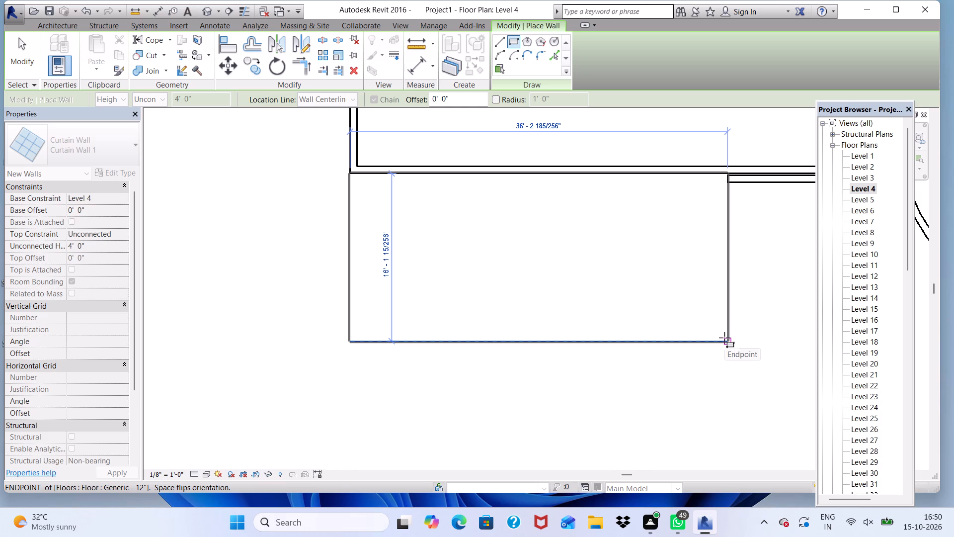
pyautogui.click(724, 338)
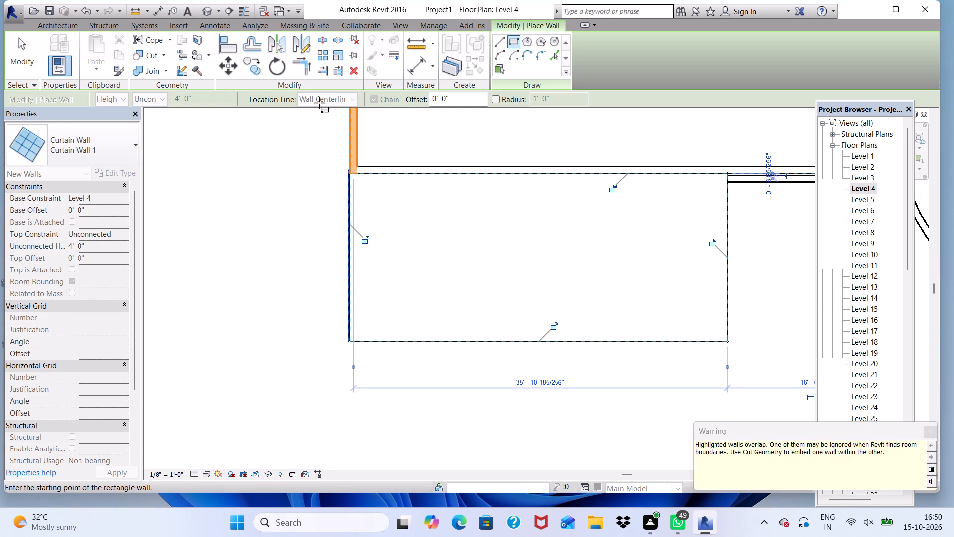
# On the Level 2 plan, draw a 4'-0" high Curtain Wall 1 rectangle about 36'-3" by 16'-8" around the plain side's balcony slab.
pyautogui.click(202, 9)
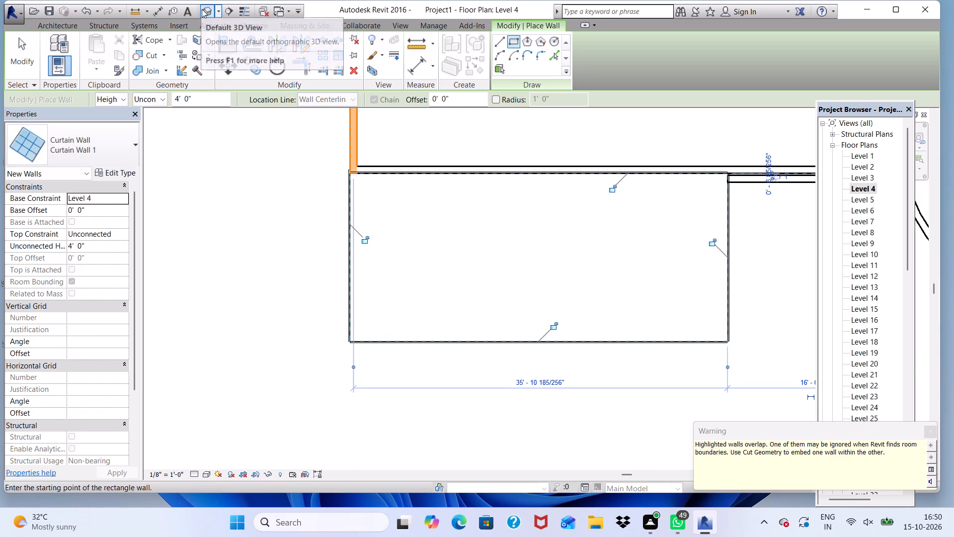
pyautogui.scroll(2, 445, 328)
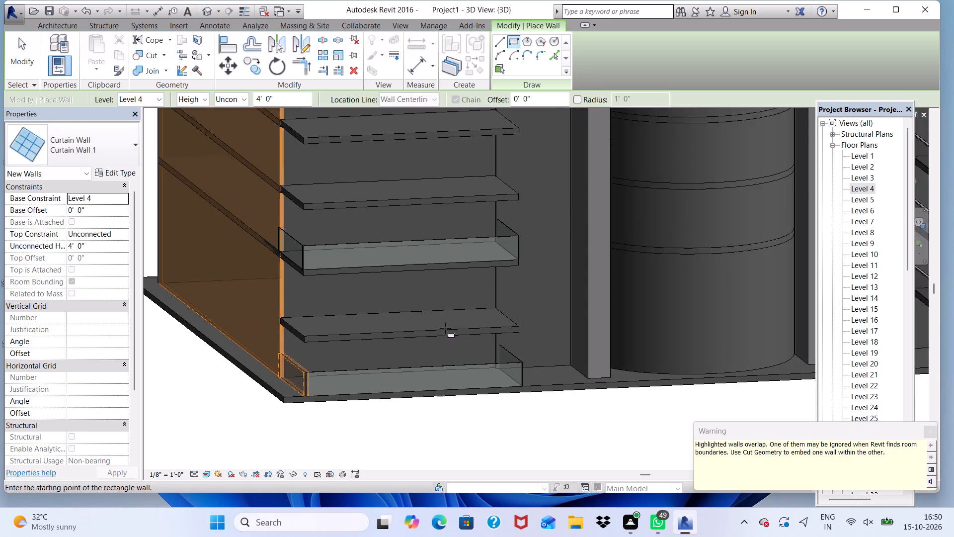
pyautogui.scroll(2, 445, 328)
pyautogui.click(866, 167)
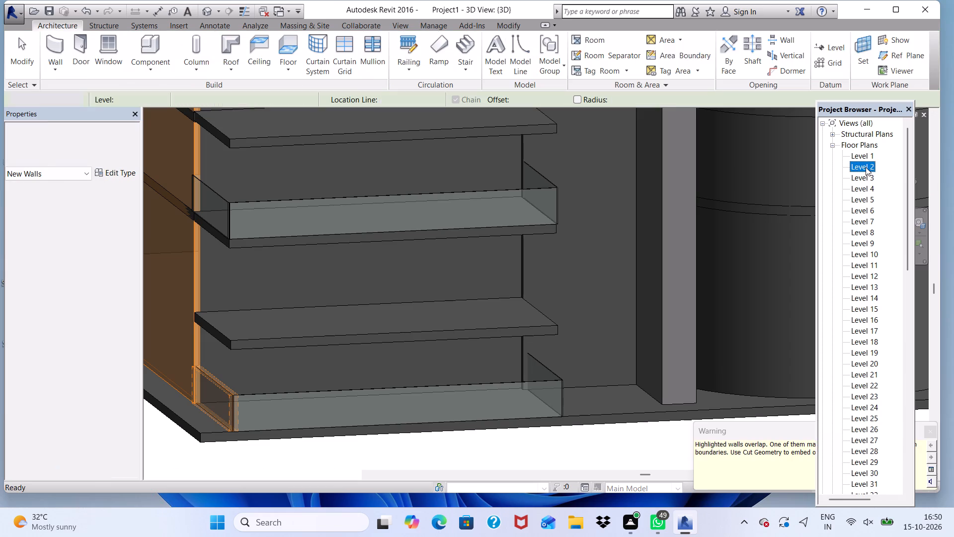
pyautogui.click(866, 167)
pyautogui.scroll(-4, 399, 326)
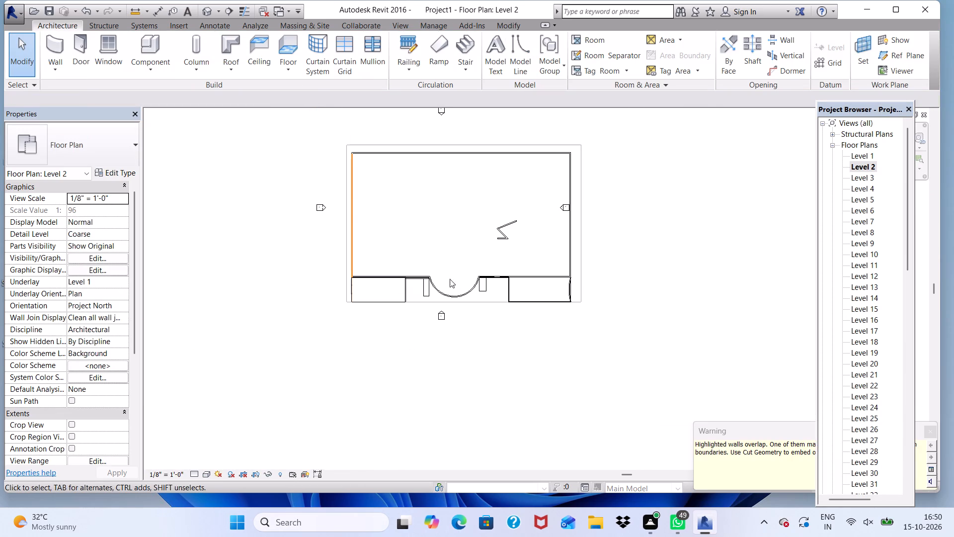
pyautogui.click(647, 278)
pyautogui.click(647, 278)
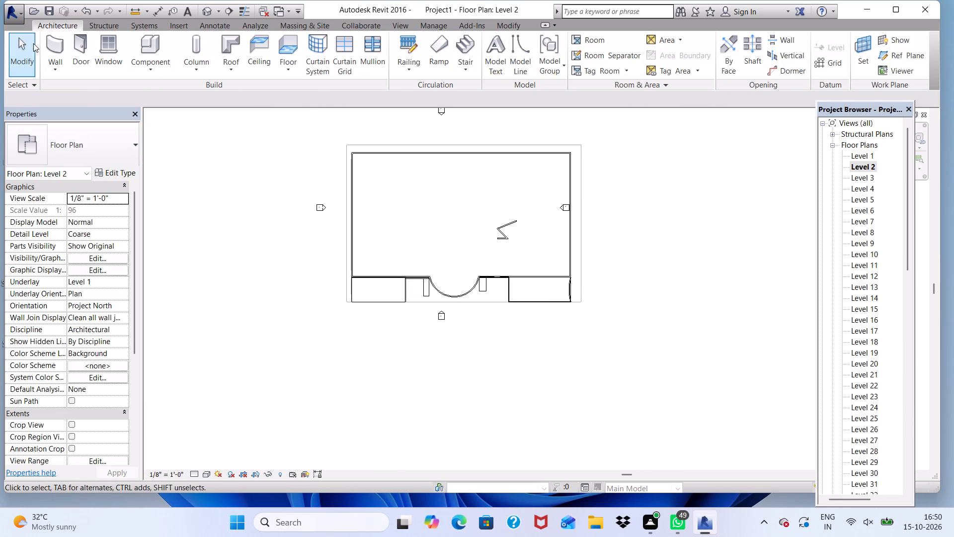
pyautogui.click(65, 41)
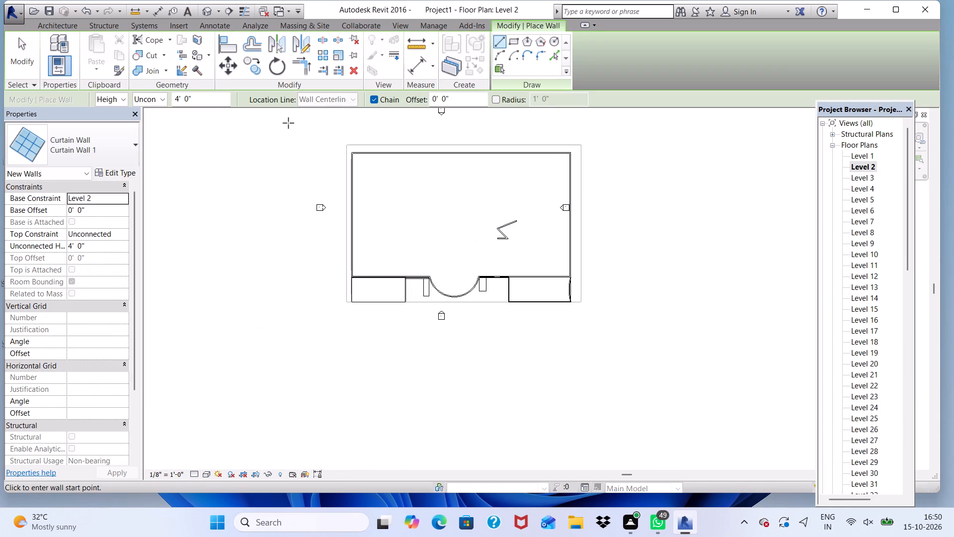
pyautogui.click(515, 36)
pyautogui.scroll(4, 372, 335)
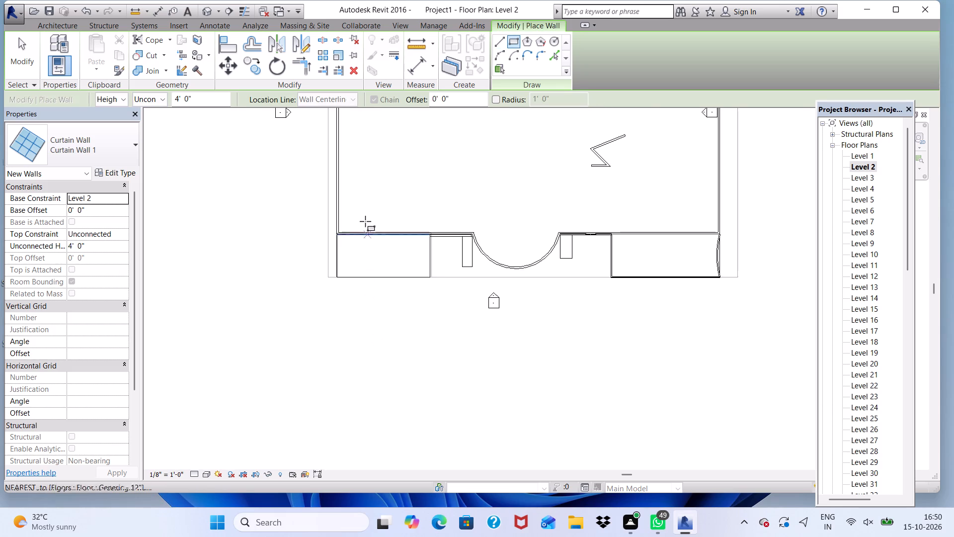
pyautogui.scroll(16, 356, 224)
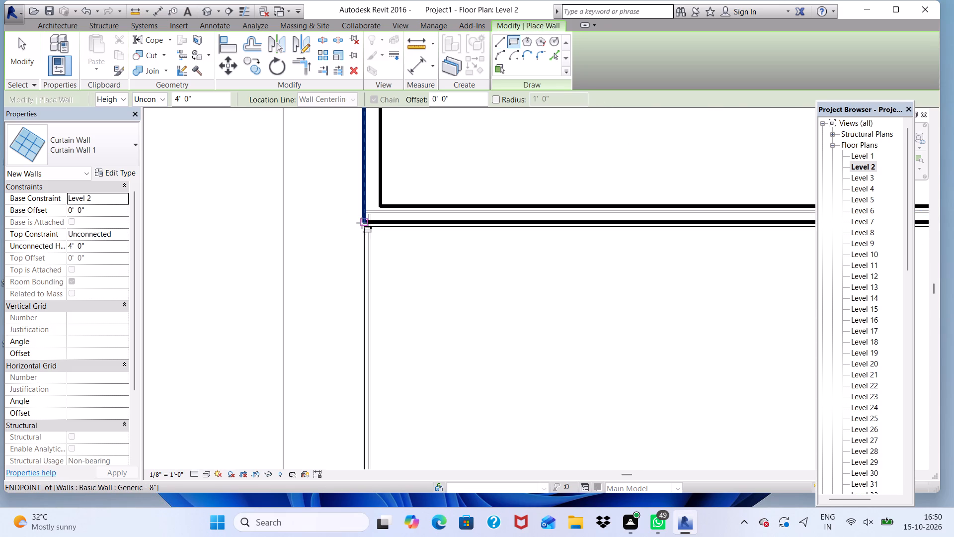
pyautogui.click(363, 222)
pyautogui.scroll(-4, 496, 345)
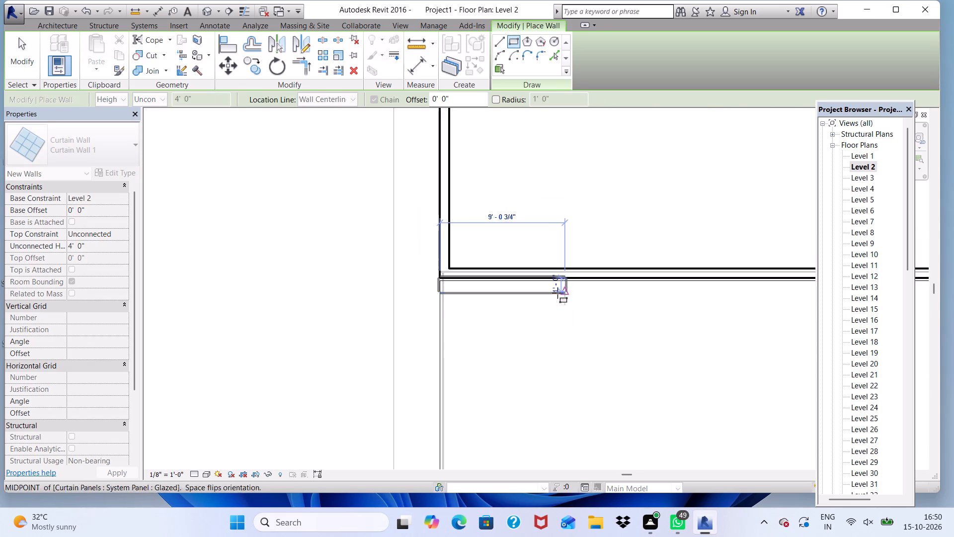
pyautogui.scroll(-5, 543, 289)
pyautogui.scroll(4, 713, 406)
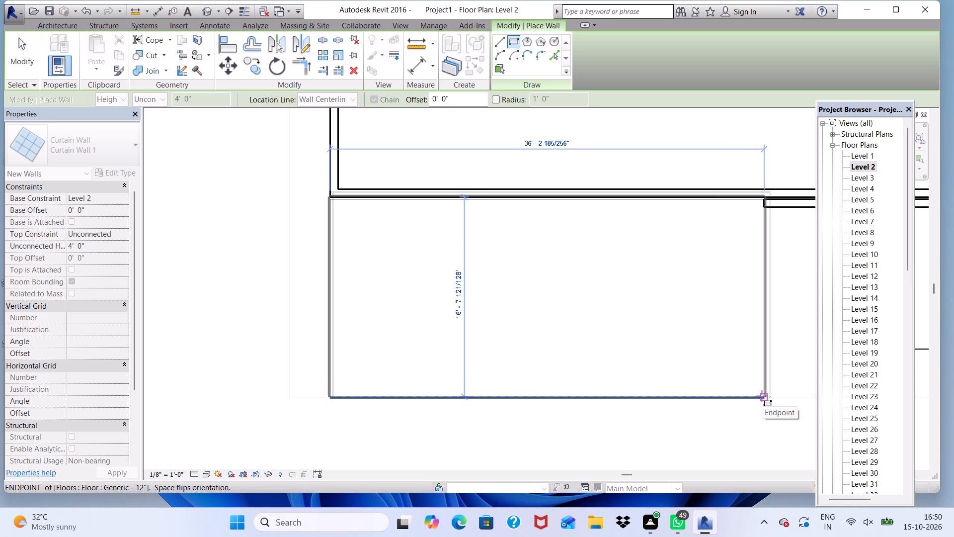
pyautogui.click(762, 396)
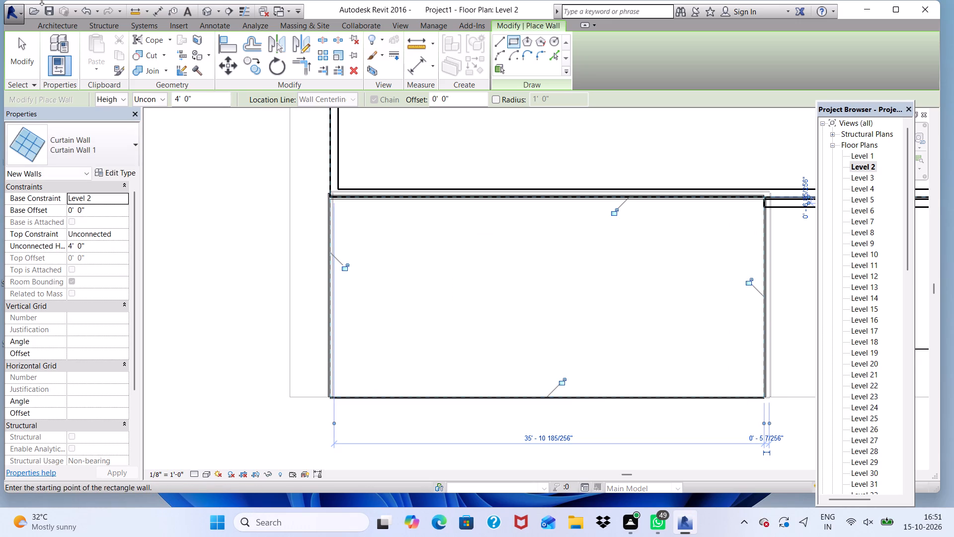
# Examine the plain side's lower railings in 3D, up close and against the whole tower front.
pyautogui.click(204, 8)
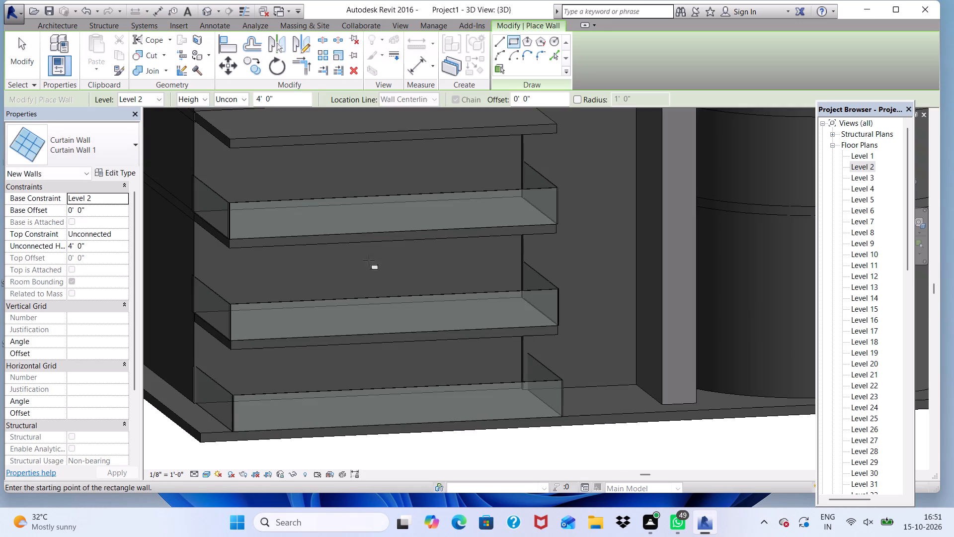
pyautogui.scroll(3, 381, 276)
pyautogui.scroll(-11, 381, 276)
pyautogui.scroll(4, 438, 228)
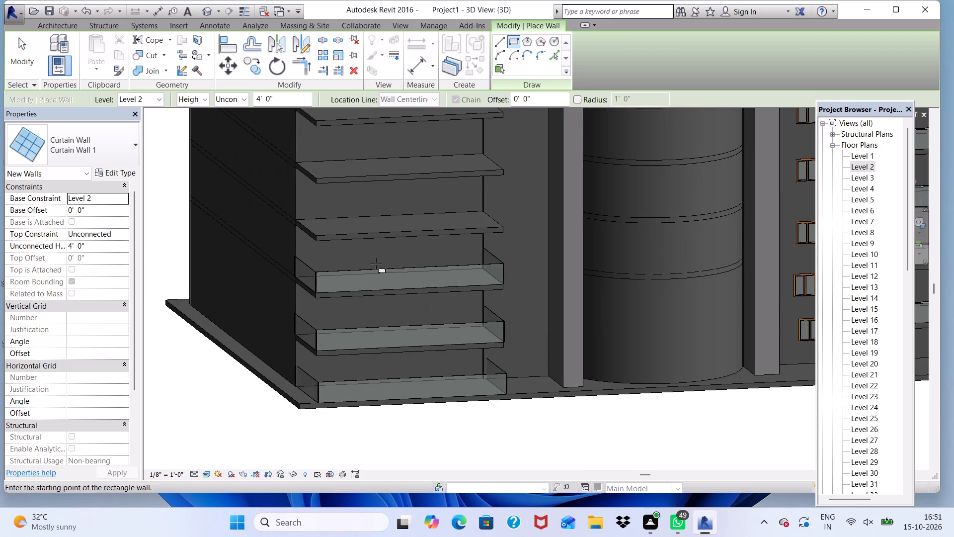
pyautogui.scroll(1, 300, 250)
pyautogui.scroll(-5, 276, 247)
pyautogui.scroll(5, 331, 340)
pyautogui.scroll(-10, 331, 342)
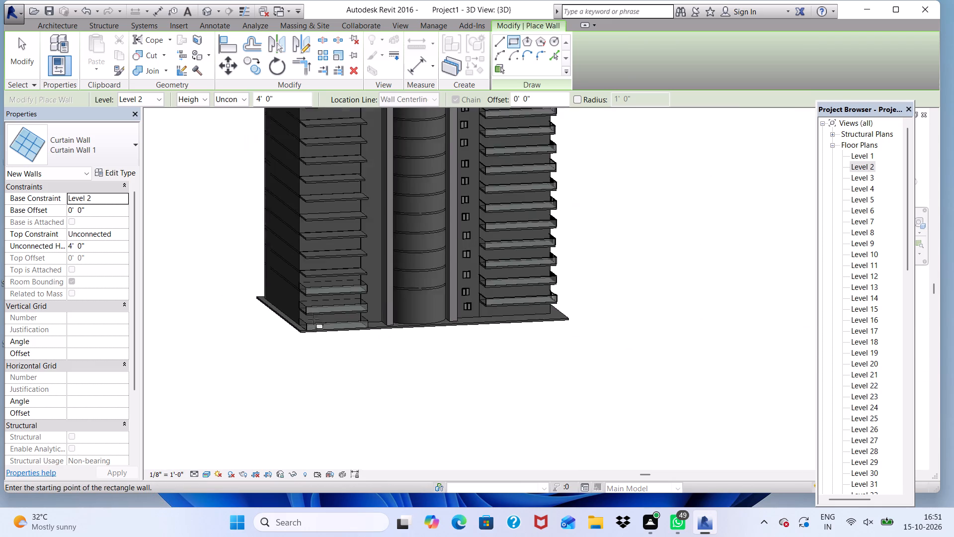
pyautogui.scroll(1, 379, 308)
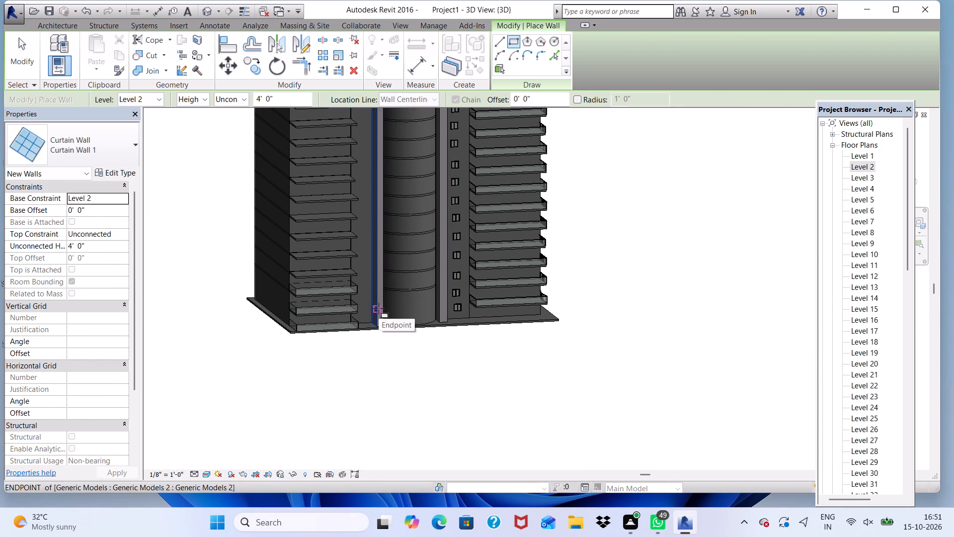
pyautogui.press('Escape')
pyautogui.scroll(-5, 346, 315)
pyautogui.scroll(-2, 373, 356)
pyautogui.scroll(1, 953, 171)
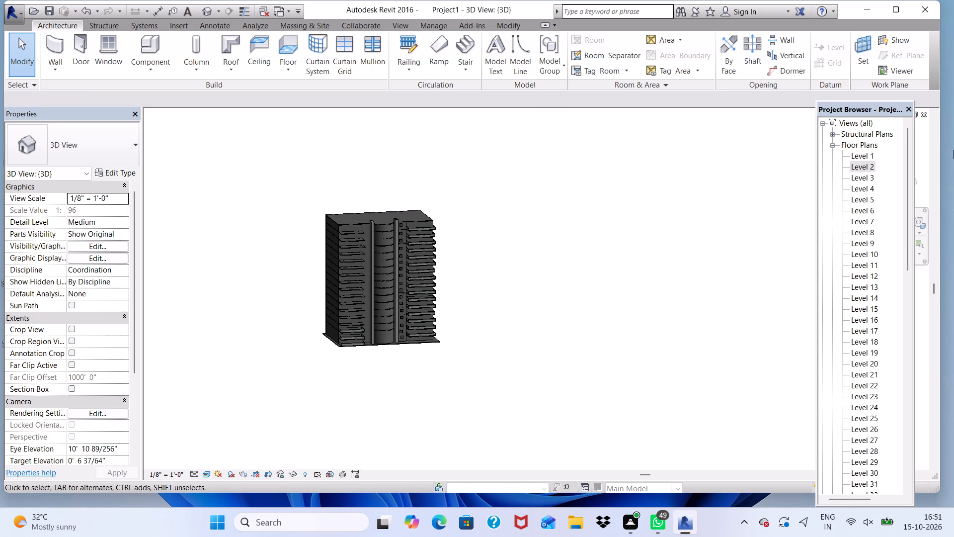
pyautogui.scroll(1, 953, 150)
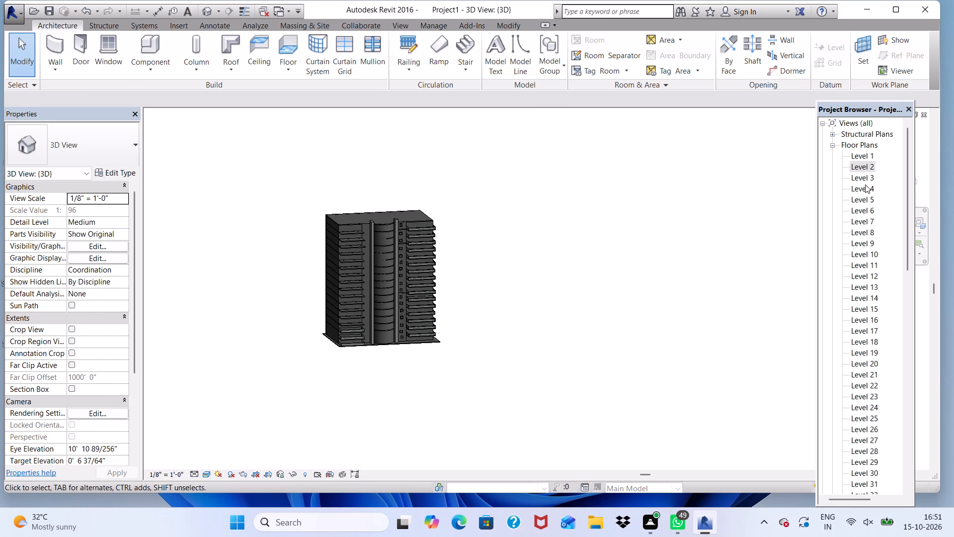
# On the Level 6 plan, draw a 4'-0" high Curtain Wall 1 rectangle about 36'-3" by 16'-3" around the plain side's balcony slab.
pyautogui.doubleClick(869, 212)
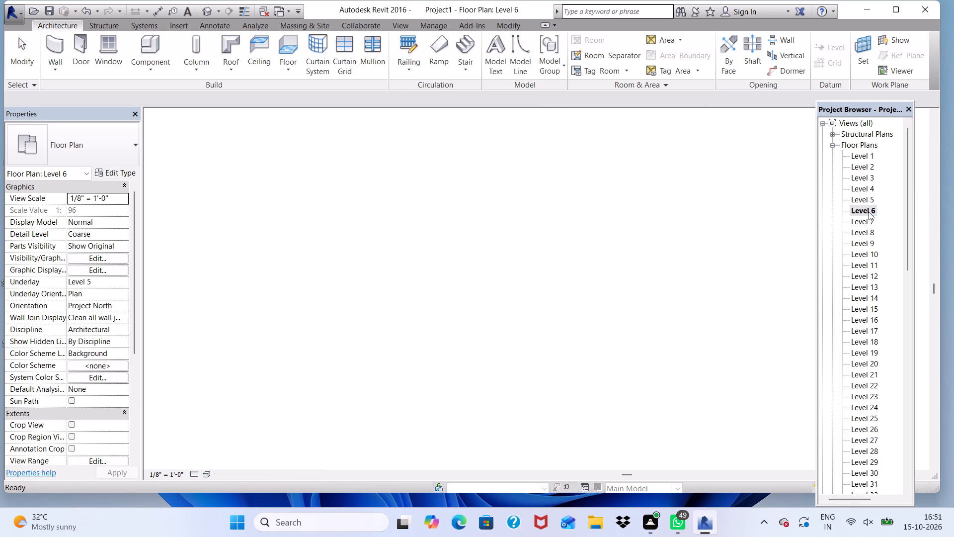
pyautogui.scroll(-8, 362, 219)
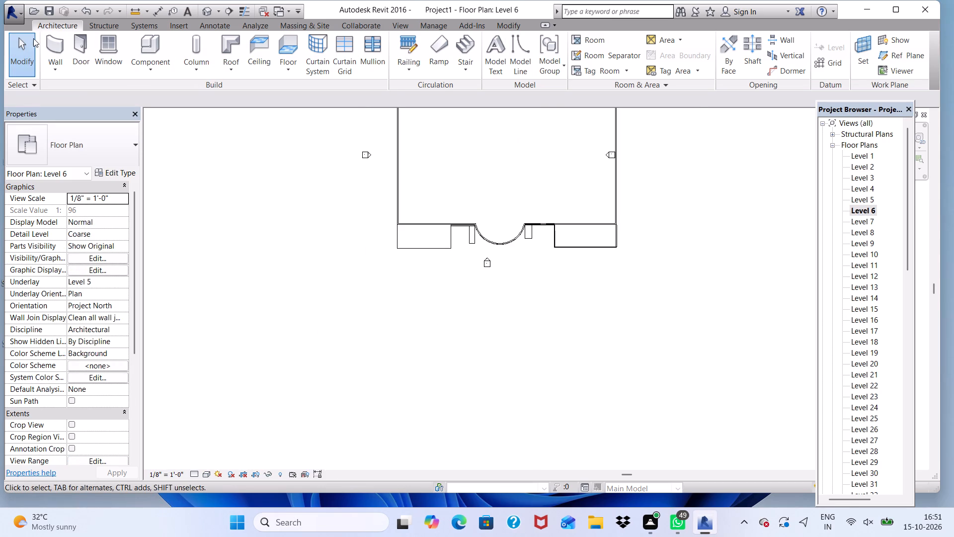
pyautogui.click(56, 36)
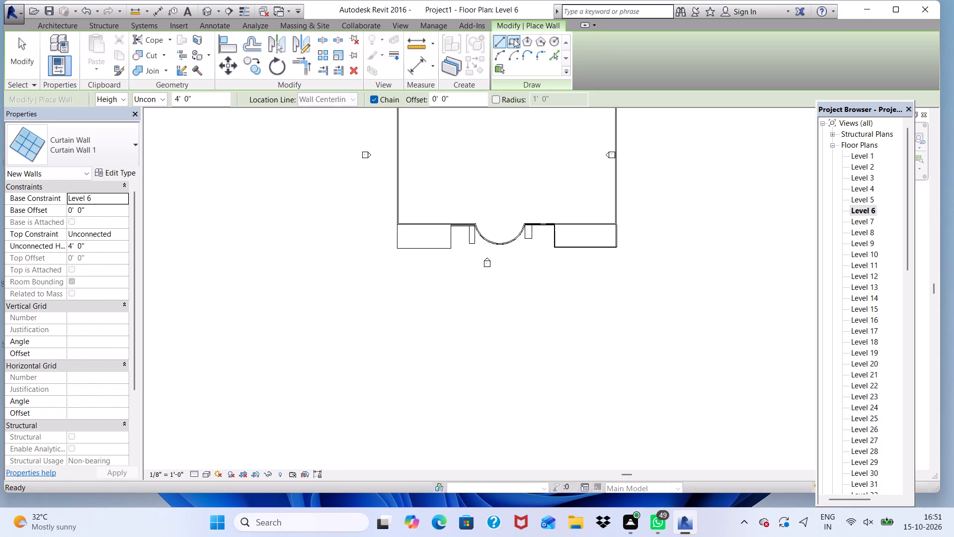
pyautogui.click(514, 39)
pyautogui.scroll(5, 447, 225)
pyautogui.scroll(6, 342, 248)
pyautogui.scroll(3, 375, 174)
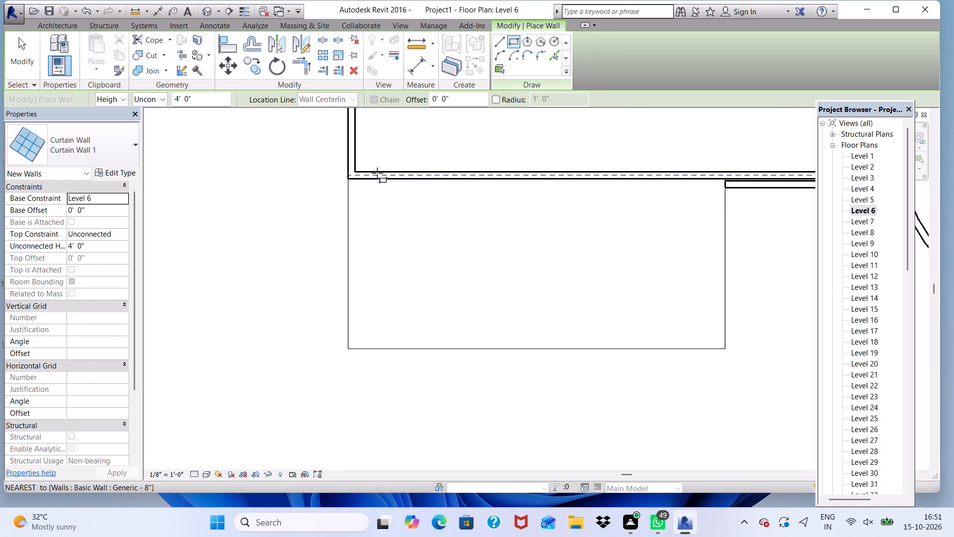
pyautogui.scroll(6, 377, 173)
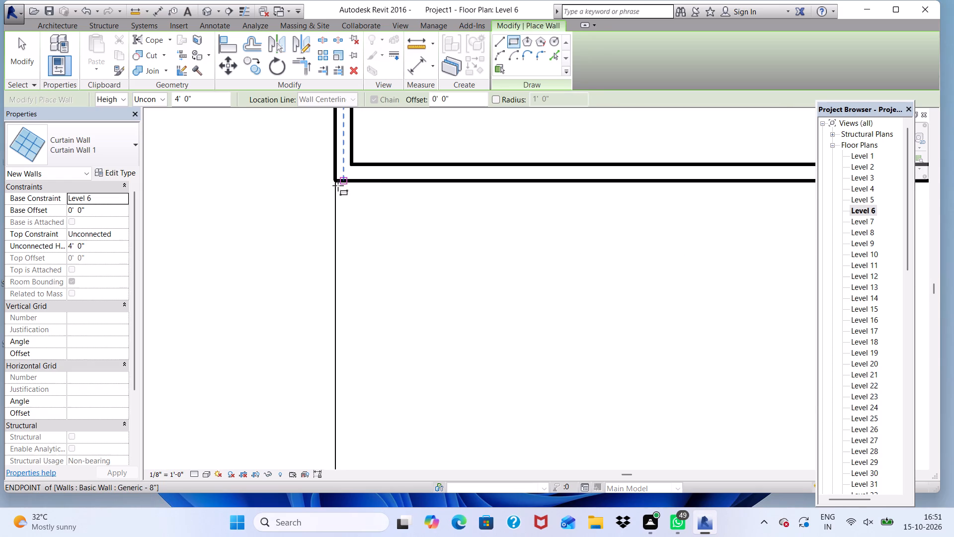
pyautogui.scroll(5, 338, 183)
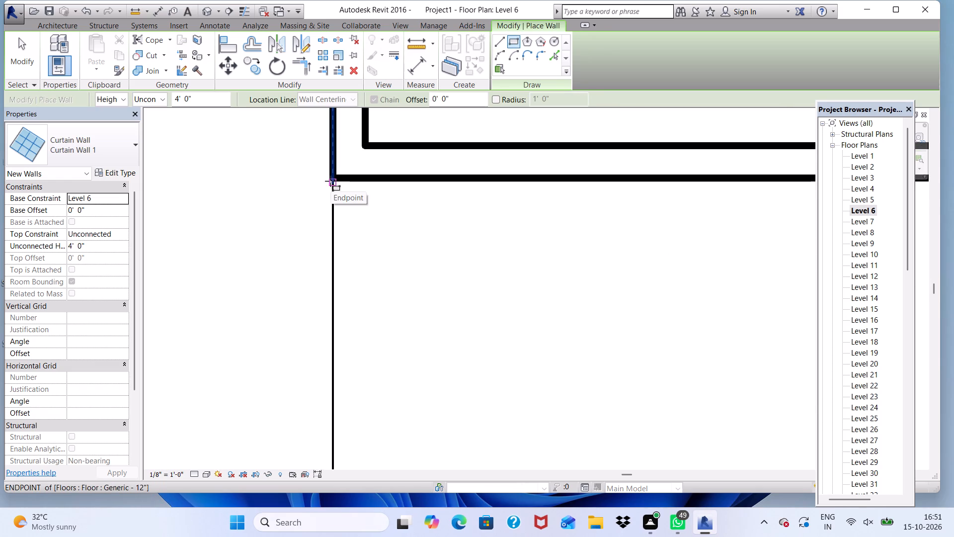
pyautogui.click(330, 181)
pyautogui.scroll(-6, 380, 139)
pyautogui.scroll(-5, 210, 150)
pyautogui.scroll(-1, 328, 225)
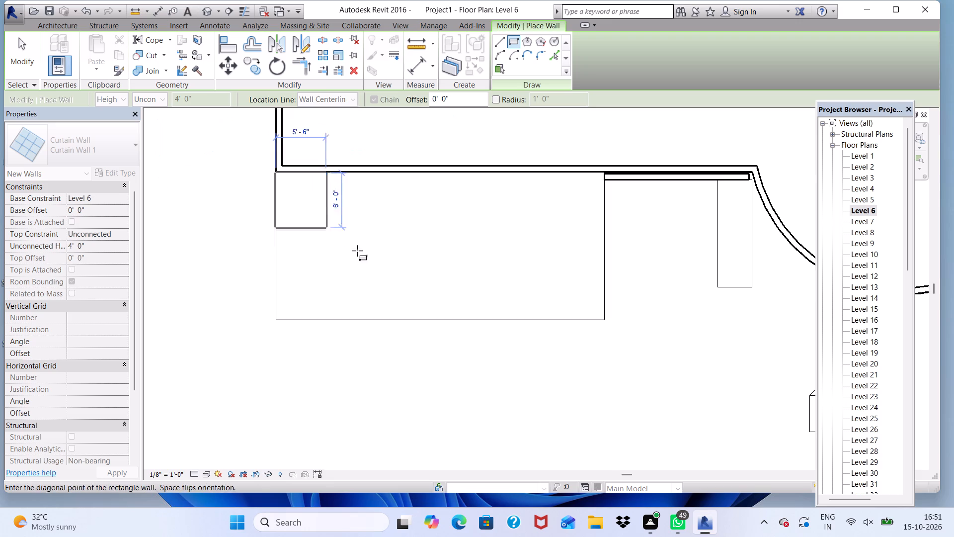
pyautogui.click(604, 320)
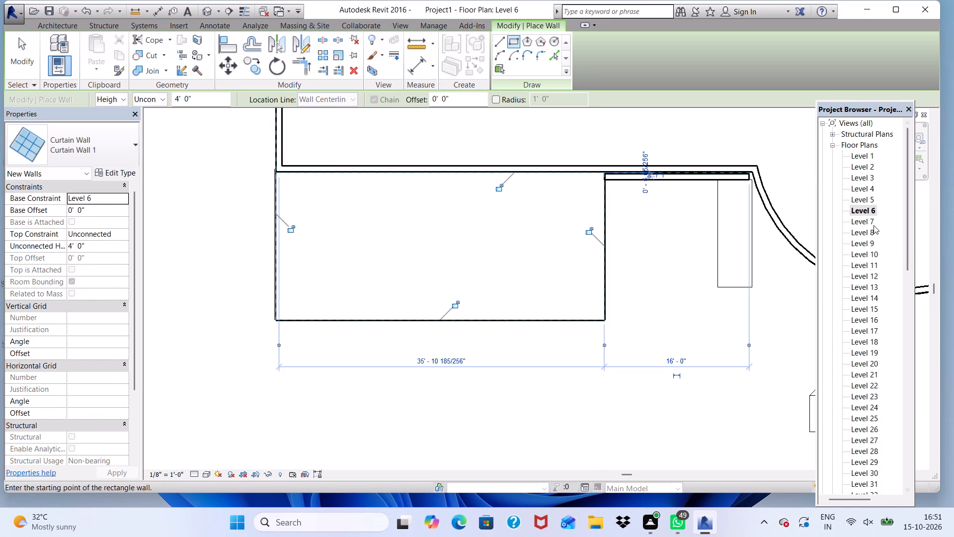
# On the Level 8 plan, draw a 4'-0" high Curtain Wall 1 rectangle about 36'-3" by 16'-4" around the plain side's balcony slab.
pyautogui.doubleClick(857, 229)
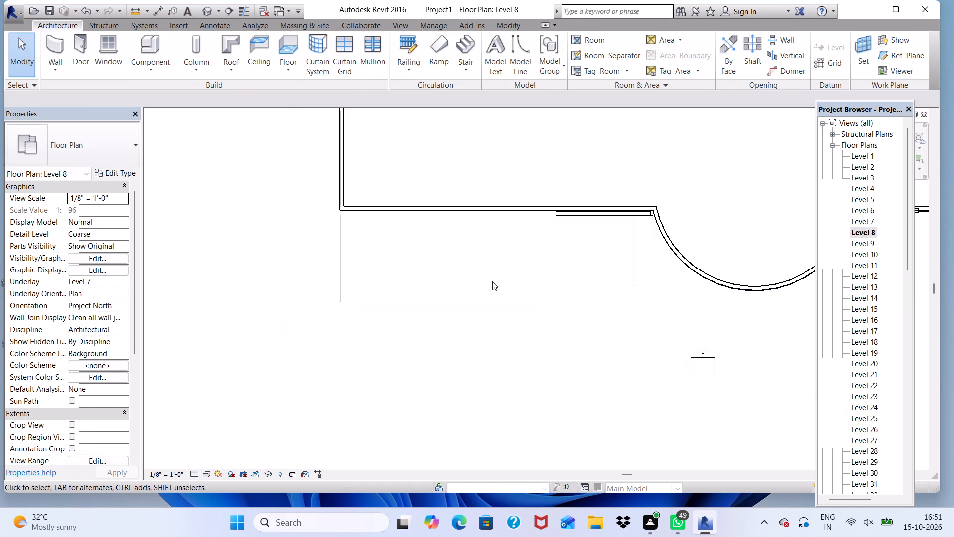
pyautogui.click(60, 51)
pyautogui.click(510, 37)
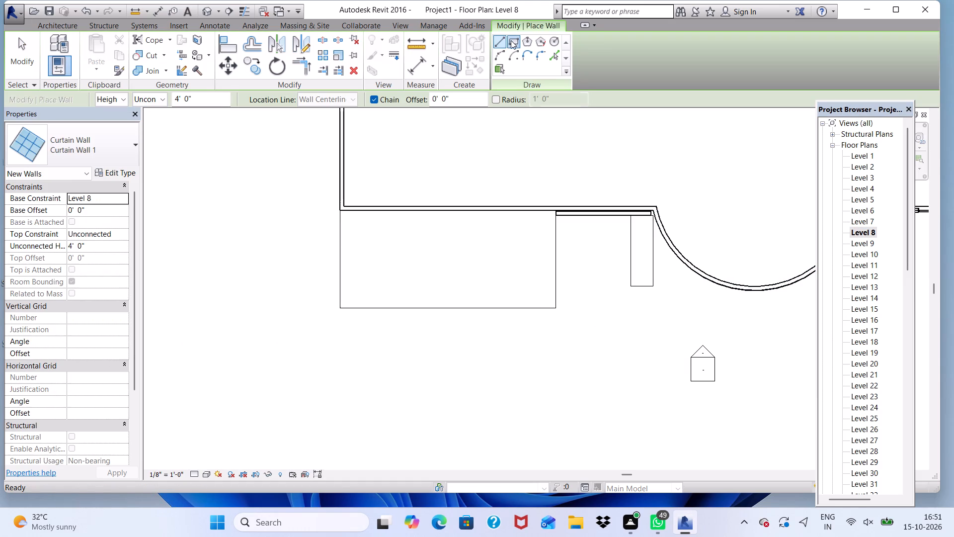
pyautogui.scroll(4, 287, 182)
pyautogui.scroll(5, 365, 239)
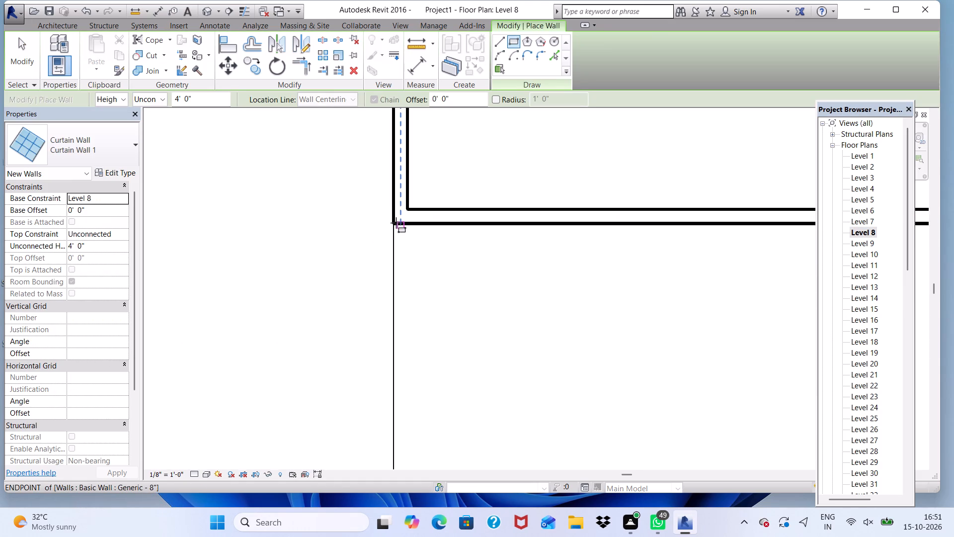
pyautogui.scroll(10, 390, 224)
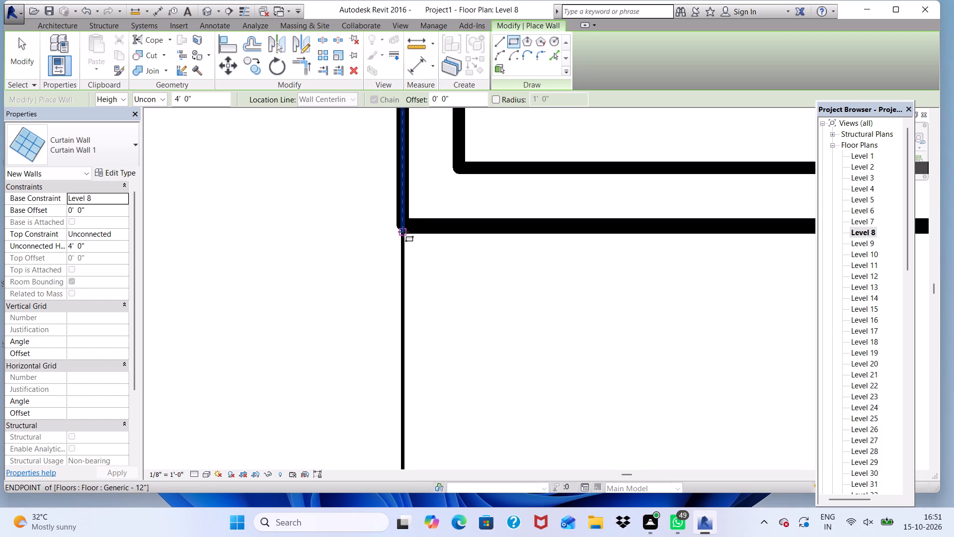
pyautogui.click(404, 228)
pyautogui.scroll(-5, 371, 220)
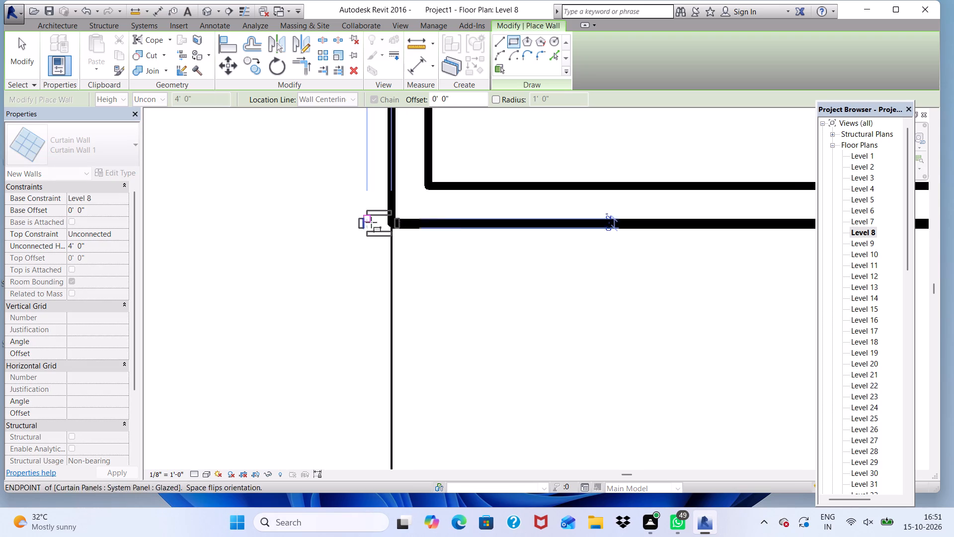
pyautogui.scroll(-15, 481, 141)
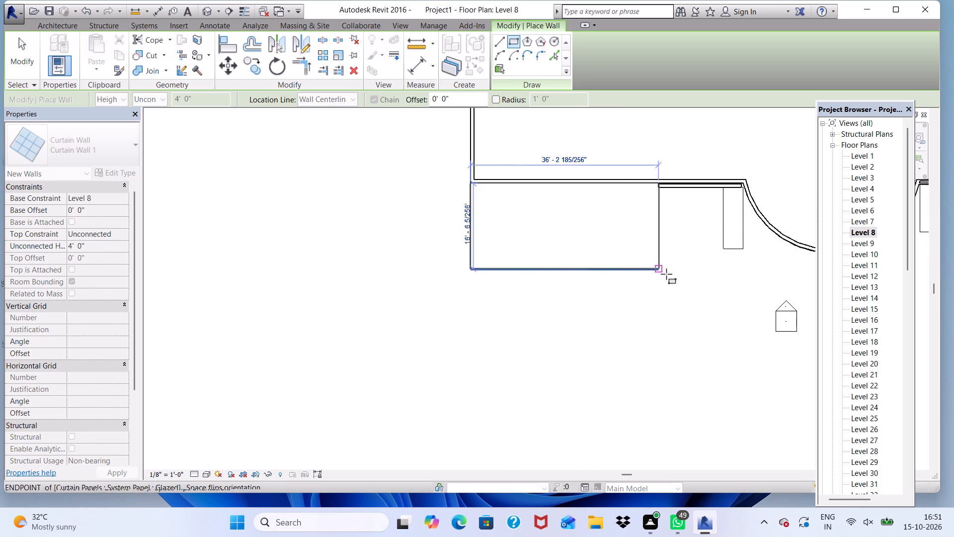
pyautogui.scroll(6, 657, 267)
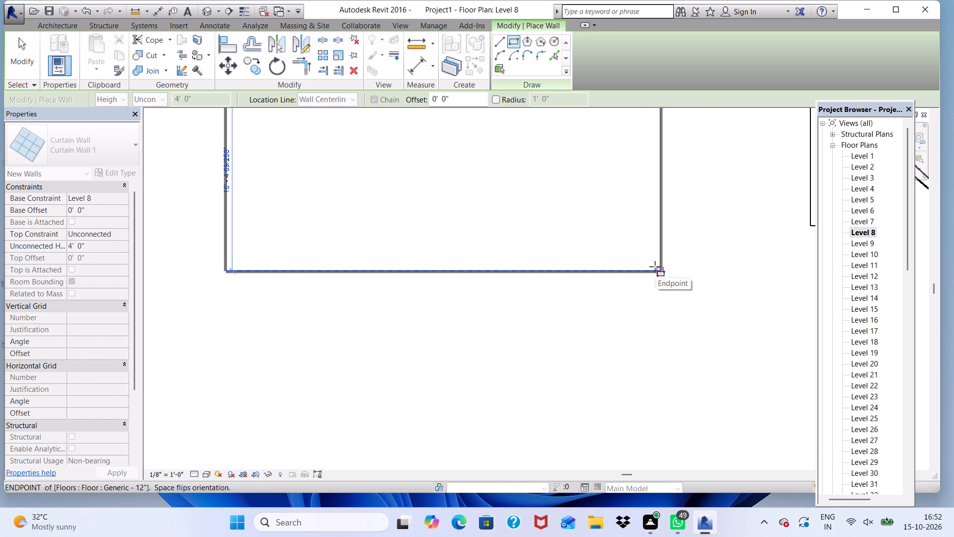
pyautogui.click(655, 267)
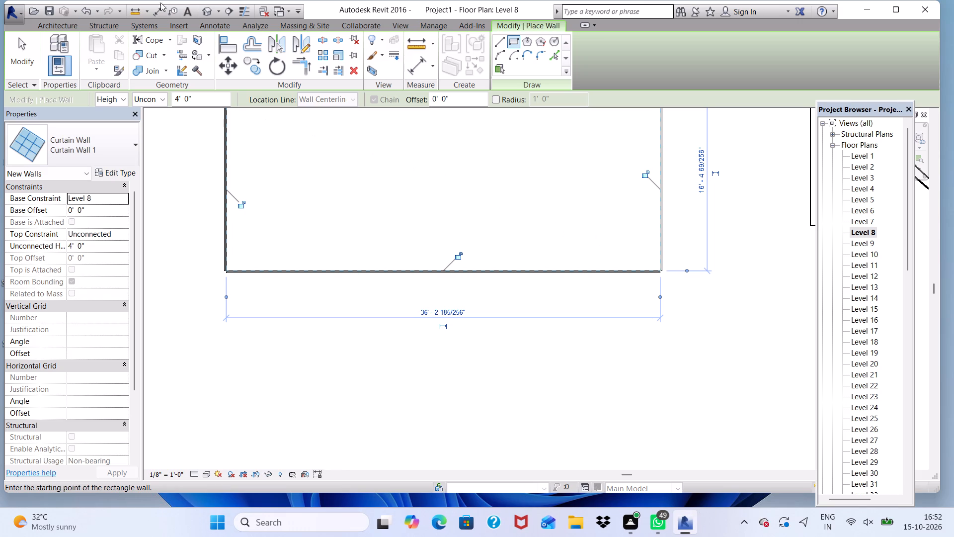
# Examine the Level 6 and Level 8 railings in 3D against the bare balcony slabs above them.
pyautogui.click(203, 11)
pyautogui.scroll(8, 363, 308)
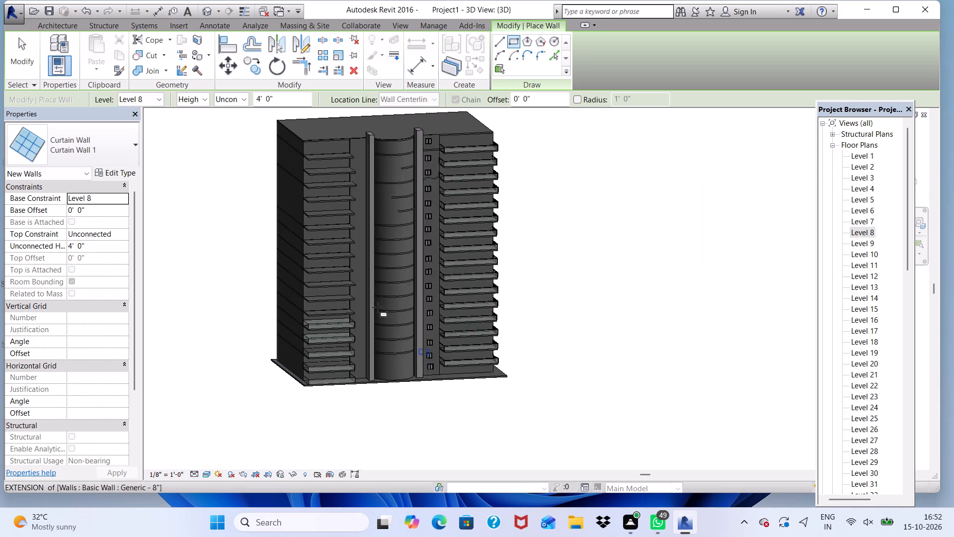
pyautogui.scroll(5, 378, 307)
pyautogui.scroll(-4, 259, 254)
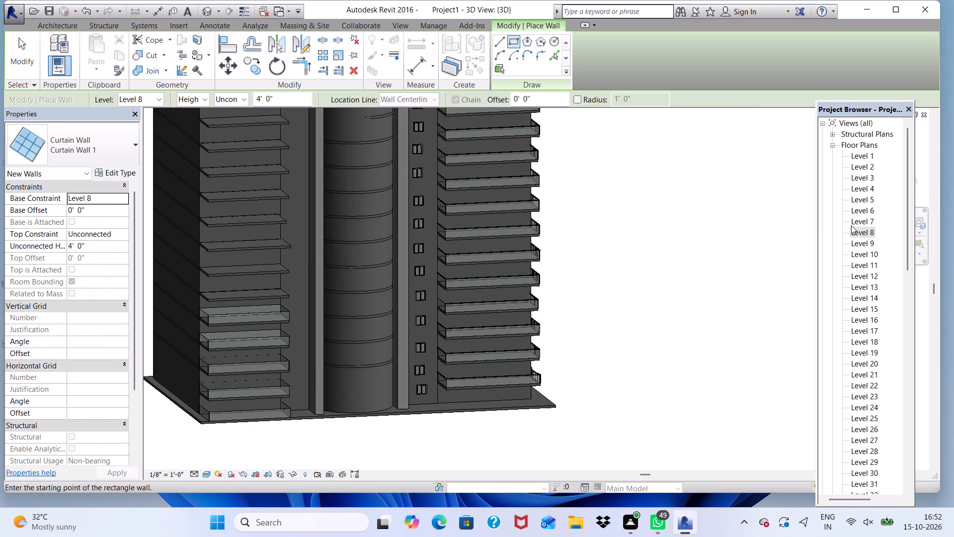
# On the Level 10 plan, draw a 4'-0" high Curtain Wall 1 rectangle about 16'-4" deep around the plain side's balcony slab.
pyautogui.doubleClick(864, 253)
pyautogui.scroll(-2, 455, 236)
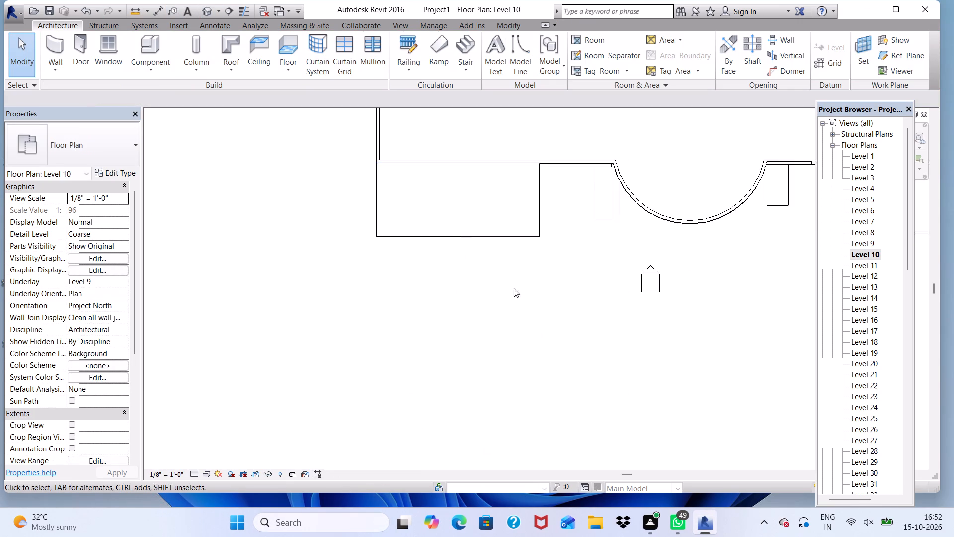
pyautogui.scroll(-1, 514, 288)
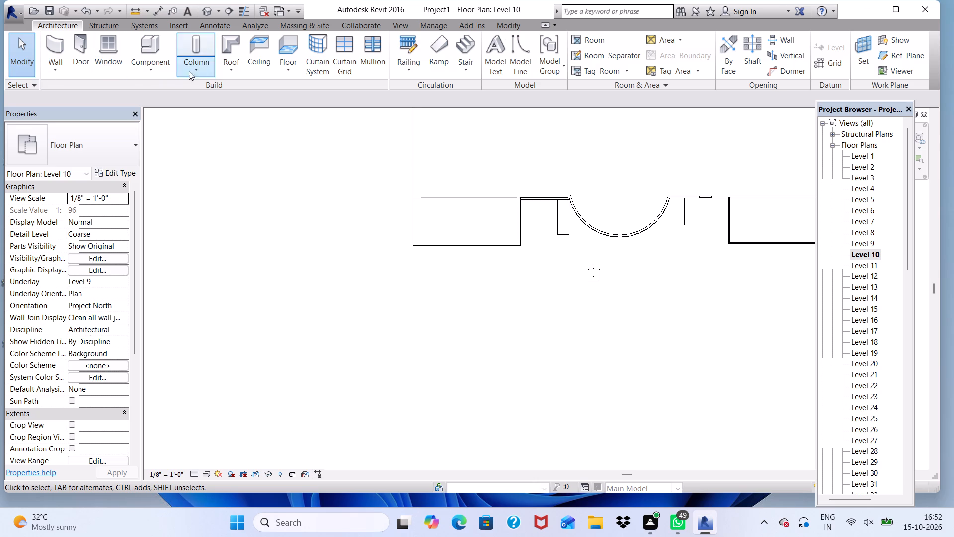
pyautogui.click(63, 52)
pyautogui.click(518, 43)
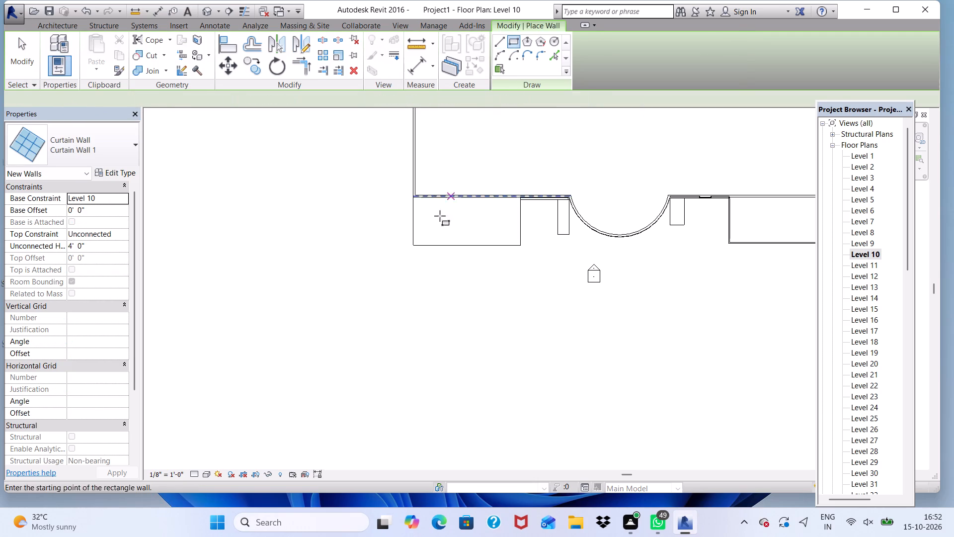
pyautogui.scroll(6, 433, 238)
pyautogui.scroll(9, 391, 158)
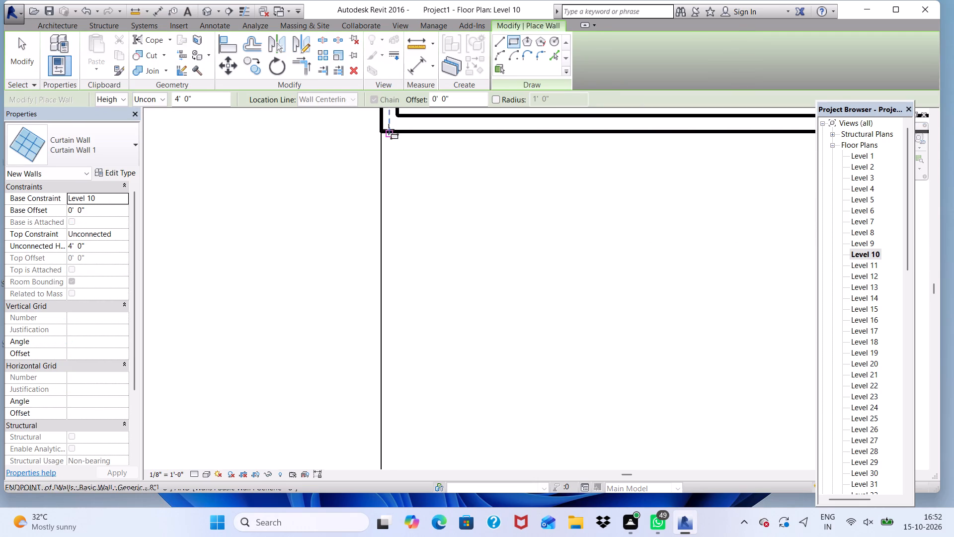
pyautogui.click(380, 130)
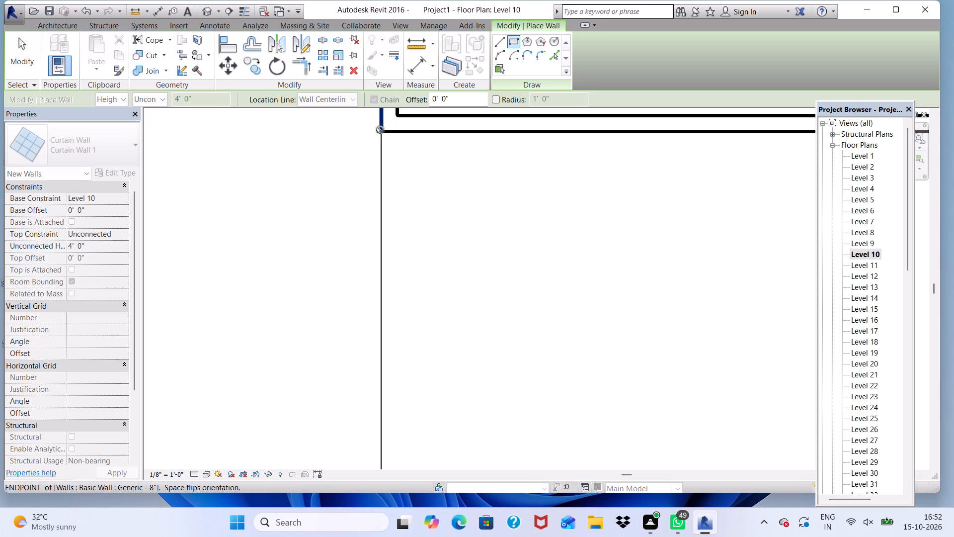
pyautogui.scroll(-5, 393, 170)
pyautogui.scroll(-6, 408, 133)
pyautogui.scroll(5, 597, 220)
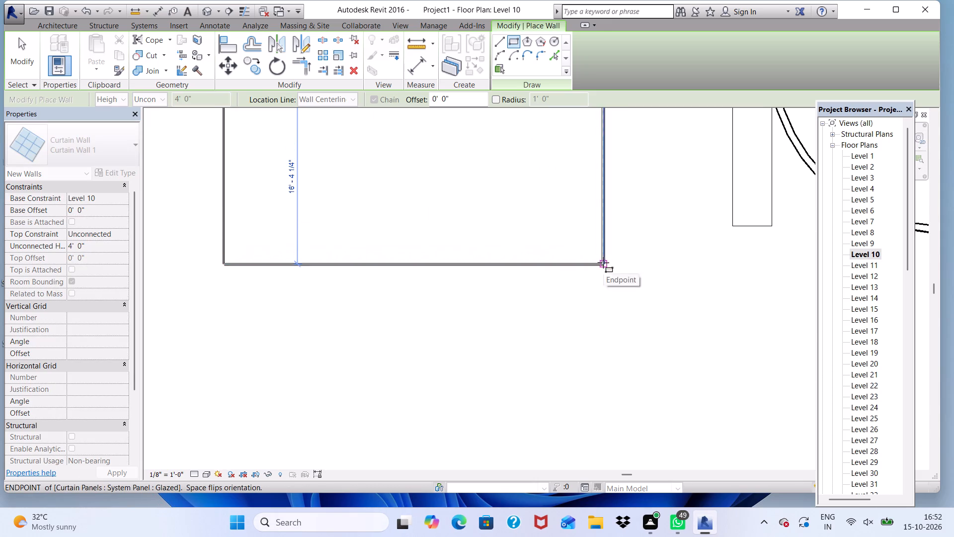
pyautogui.scroll(3, 603, 251)
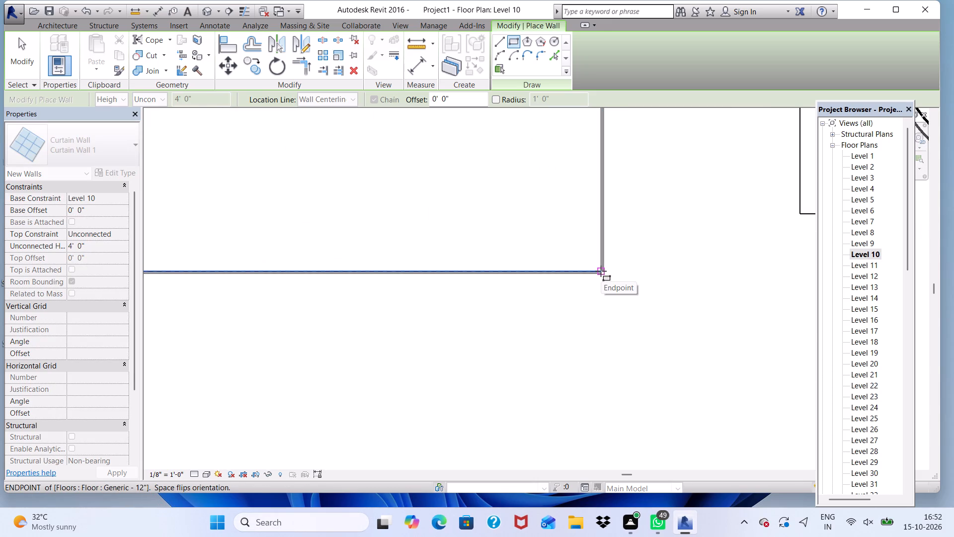
pyautogui.click(601, 271)
pyautogui.scroll(-5, 542, 282)
pyautogui.scroll(-6, 618, 269)
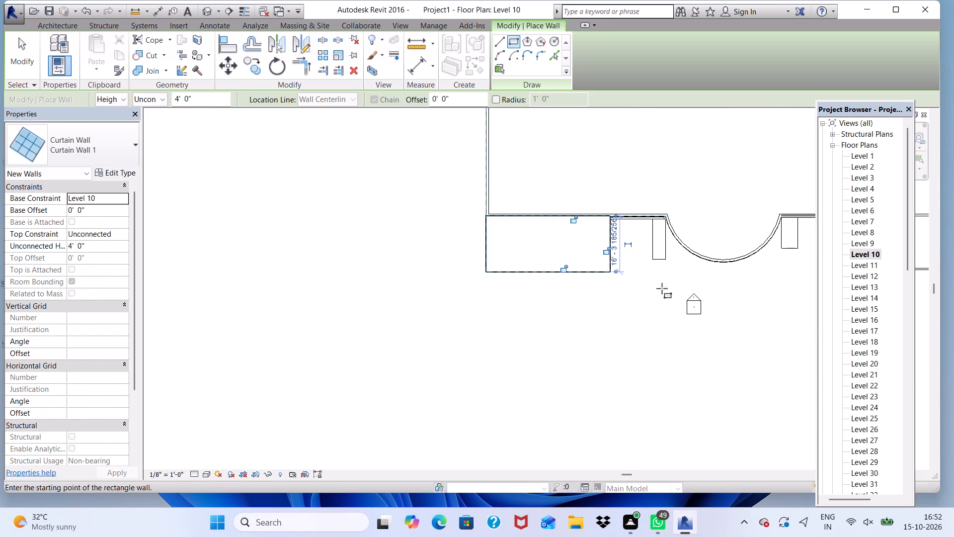
# On the Level 12 plan, draw a 4'-0" high Curtain Wall 1 rectangle about 36'-3" by 16'-2" around the plain side's balcony slab.
pyautogui.doubleClick(857, 274)
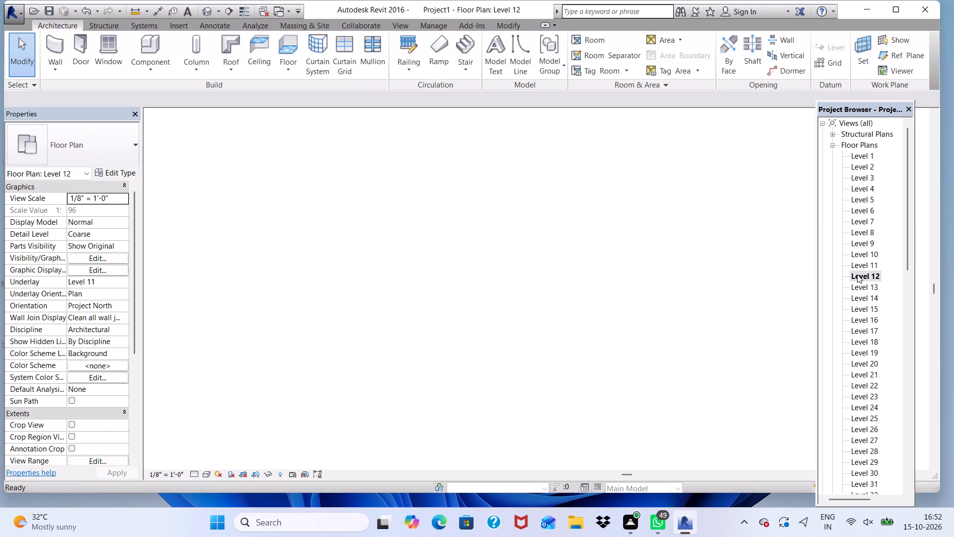
pyautogui.scroll(-4, 515, 204)
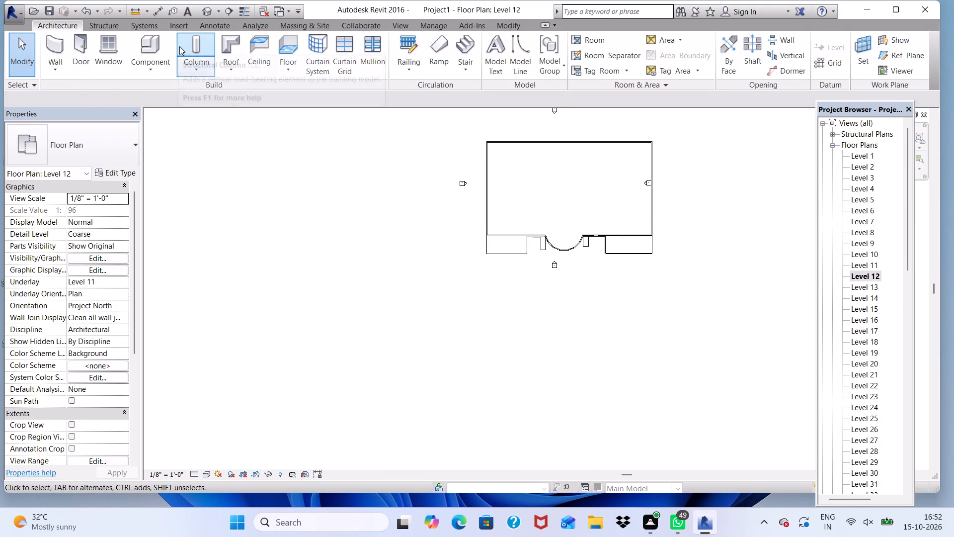
pyautogui.click(67, 47)
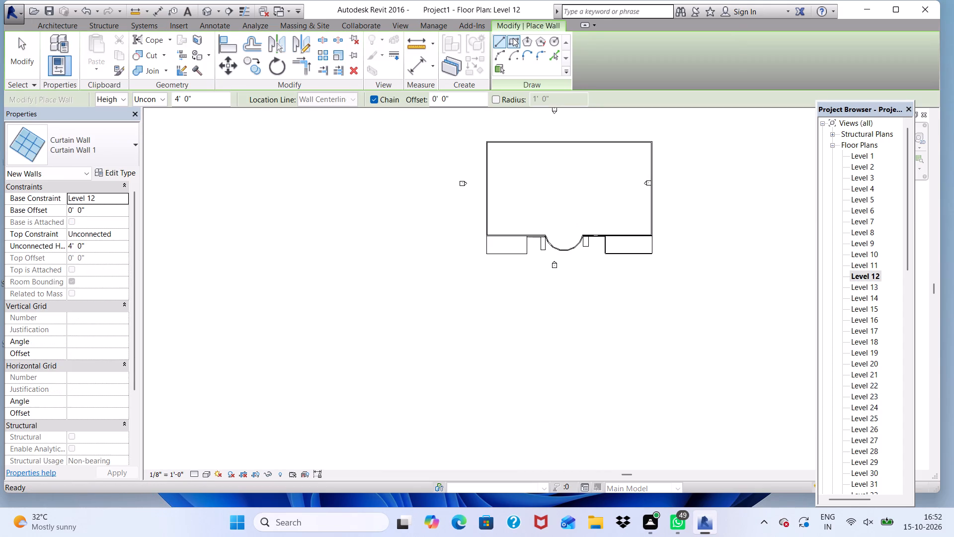
pyautogui.click(513, 38)
pyautogui.scroll(6, 519, 231)
pyautogui.scroll(7, 436, 245)
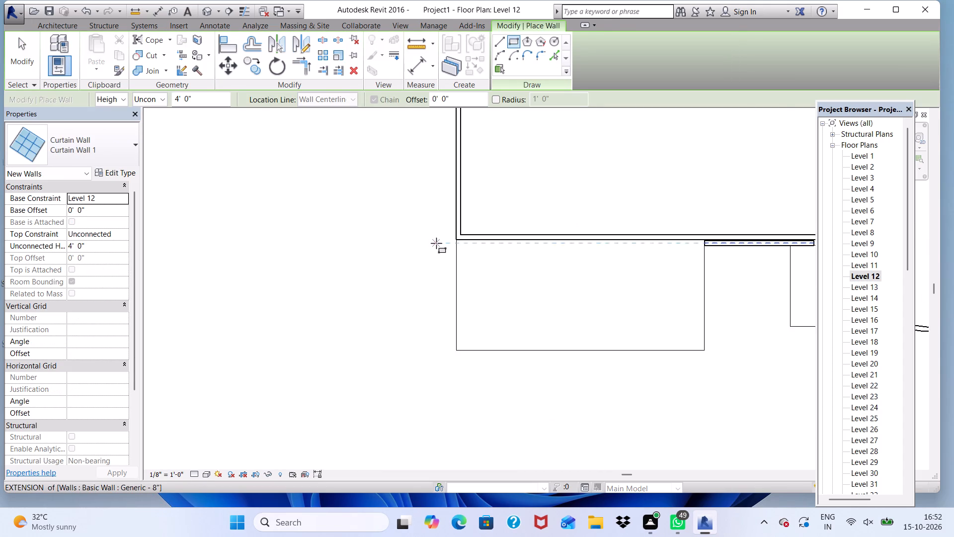
pyautogui.scroll(6, 437, 243)
pyautogui.scroll(6, 491, 242)
pyautogui.scroll(5, 455, 224)
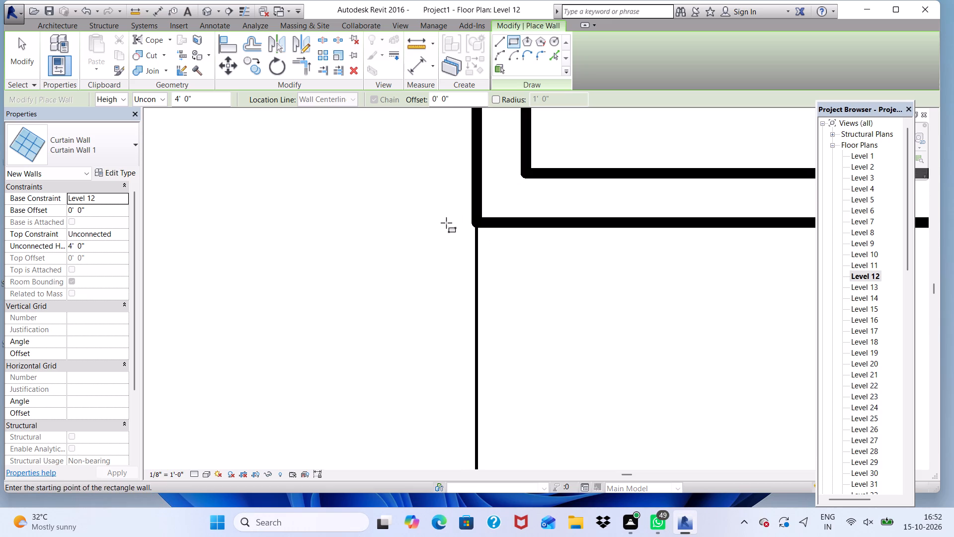
pyautogui.click(475, 225)
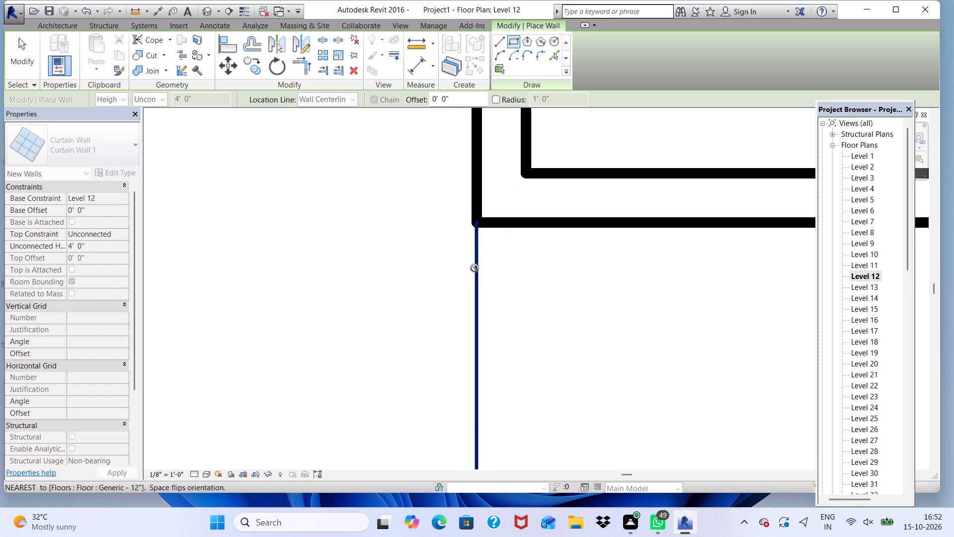
pyautogui.scroll(-5, 475, 269)
pyautogui.scroll(-7, 401, 133)
pyautogui.scroll(-5, 508, 121)
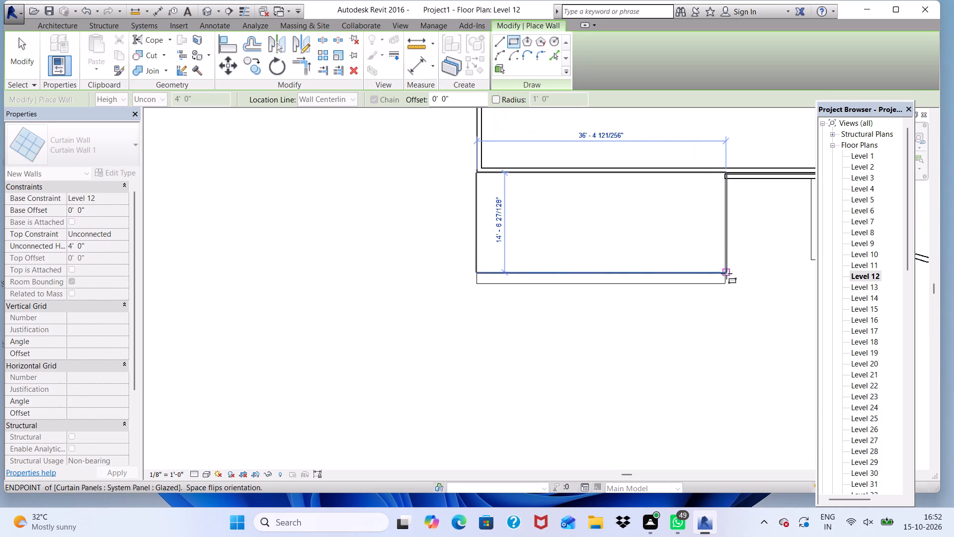
pyautogui.scroll(5, 712, 283)
pyautogui.scroll(-5, 726, 270)
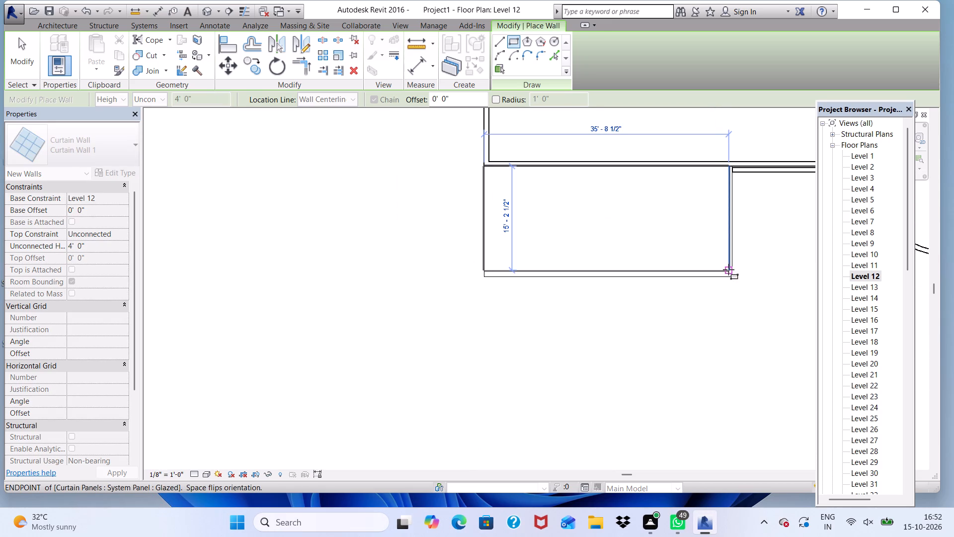
pyautogui.scroll(5, 728, 268)
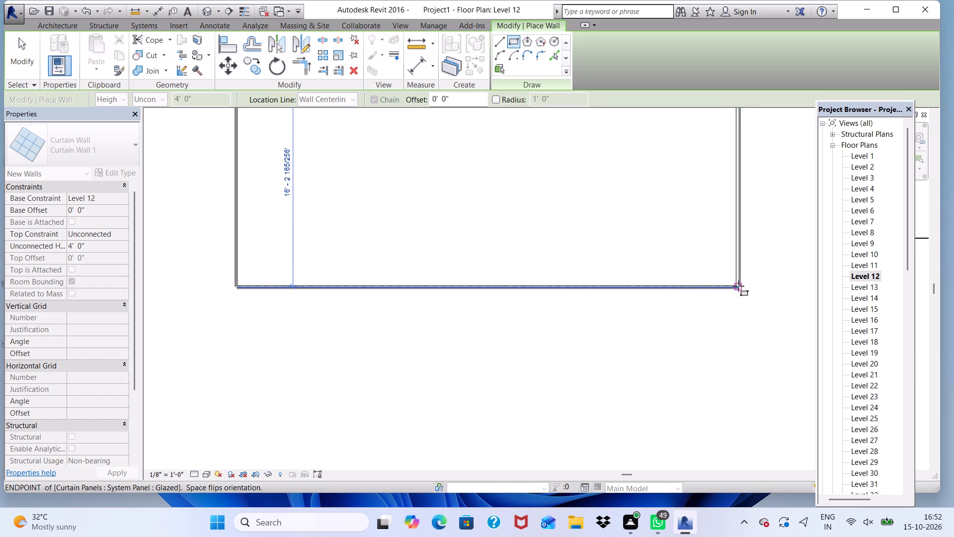
pyautogui.click(734, 282)
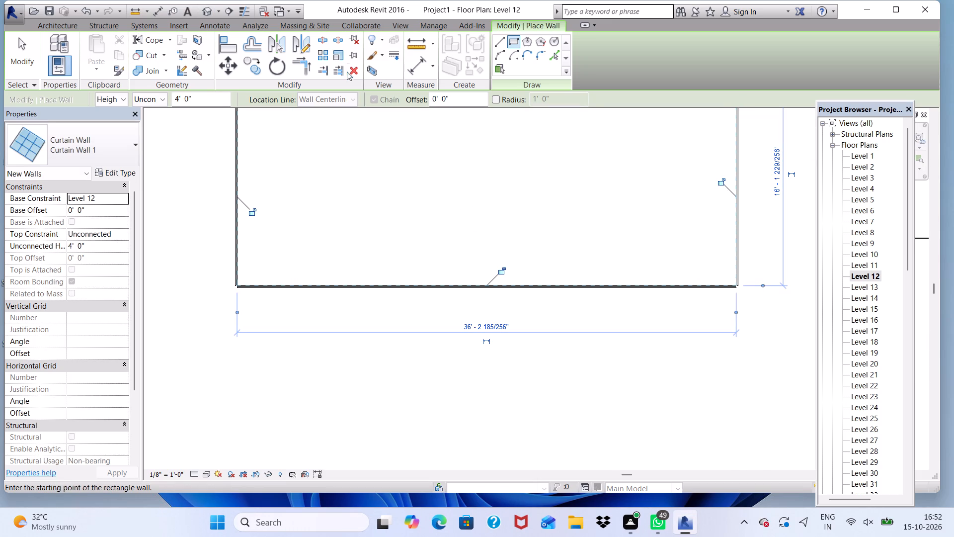
# On the Level 14 plan, draw a 4'-0" high Curtain Wall 1 rectangle about 16'-0" deep around the plain side's balcony slab.
pyautogui.doubleClick(860, 297)
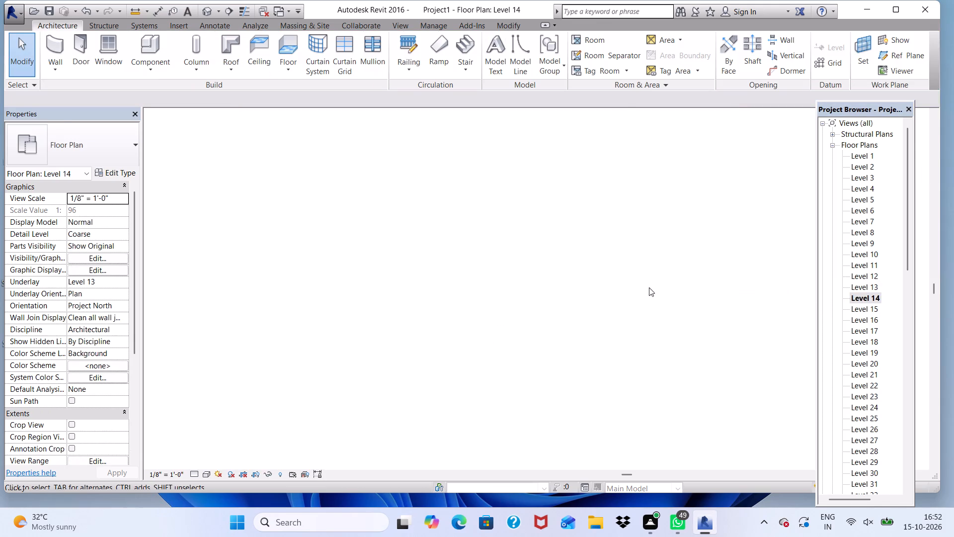
pyautogui.scroll(-5, 359, 228)
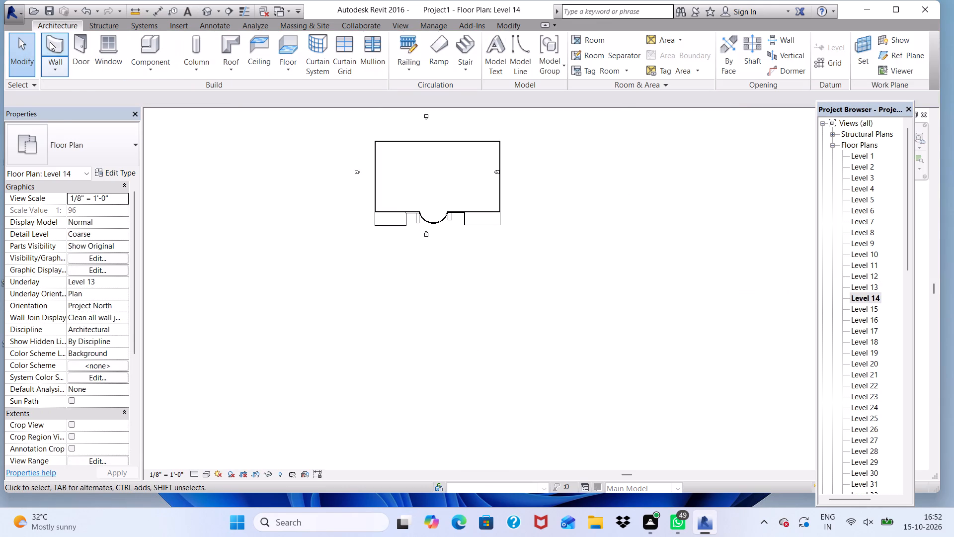
pyautogui.click(50, 42)
pyautogui.scroll(4, 366, 258)
pyautogui.click(517, 42)
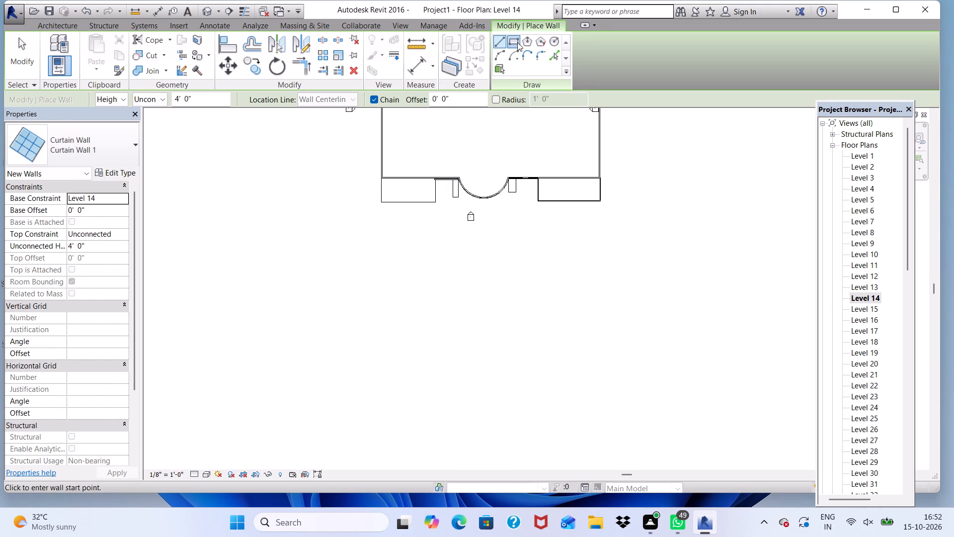
pyautogui.scroll(16, 396, 183)
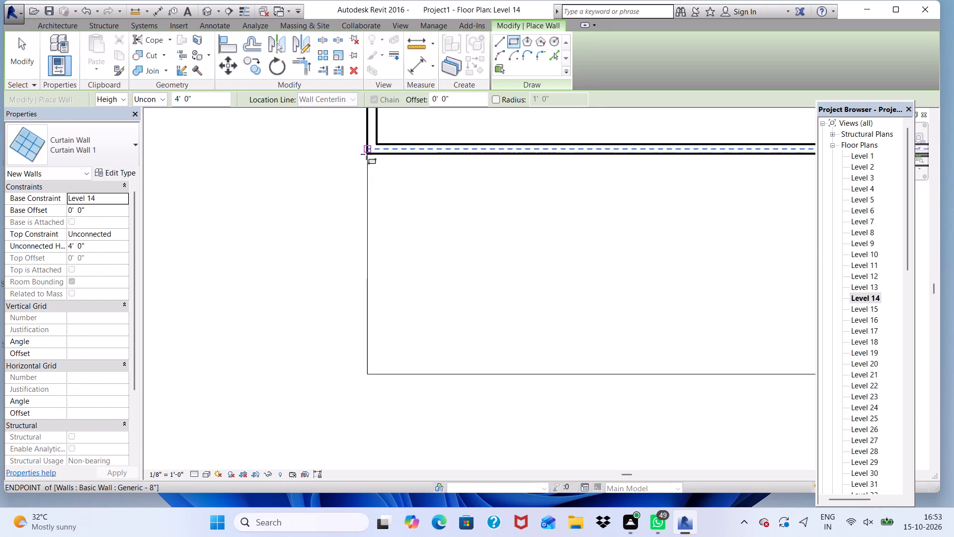
pyautogui.scroll(6, 366, 153)
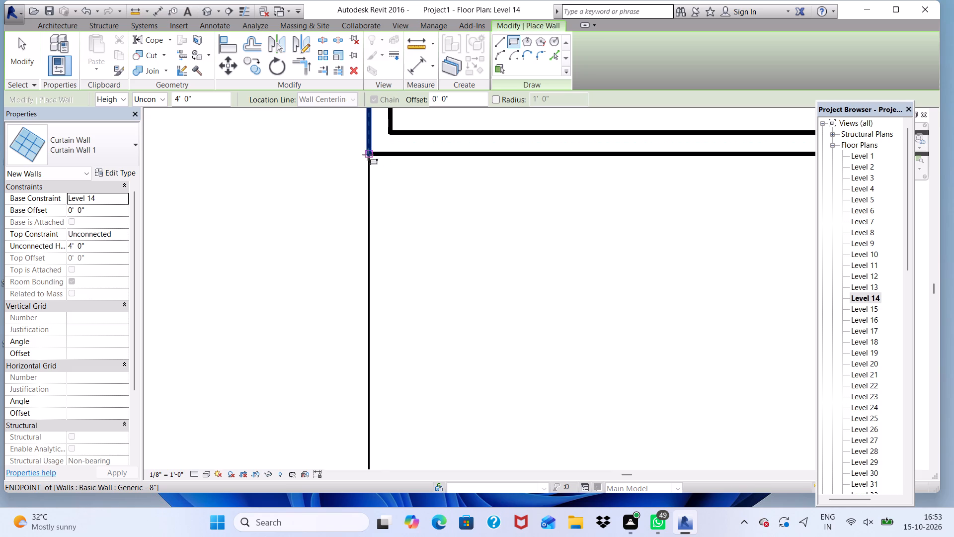
pyautogui.click(368, 154)
pyautogui.scroll(-6, 364, 192)
pyautogui.scroll(-6, 444, 132)
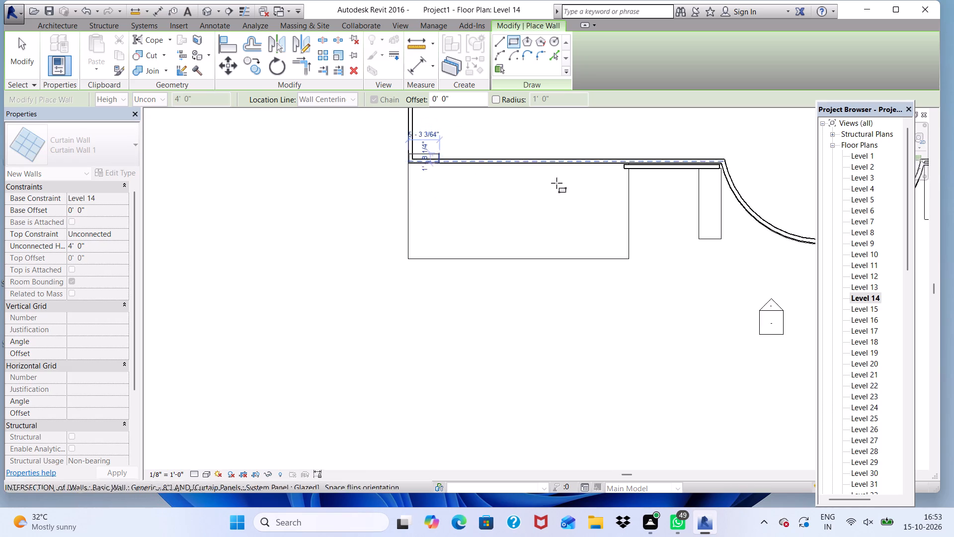
pyautogui.scroll(-1, 608, 218)
pyautogui.scroll(6, 639, 252)
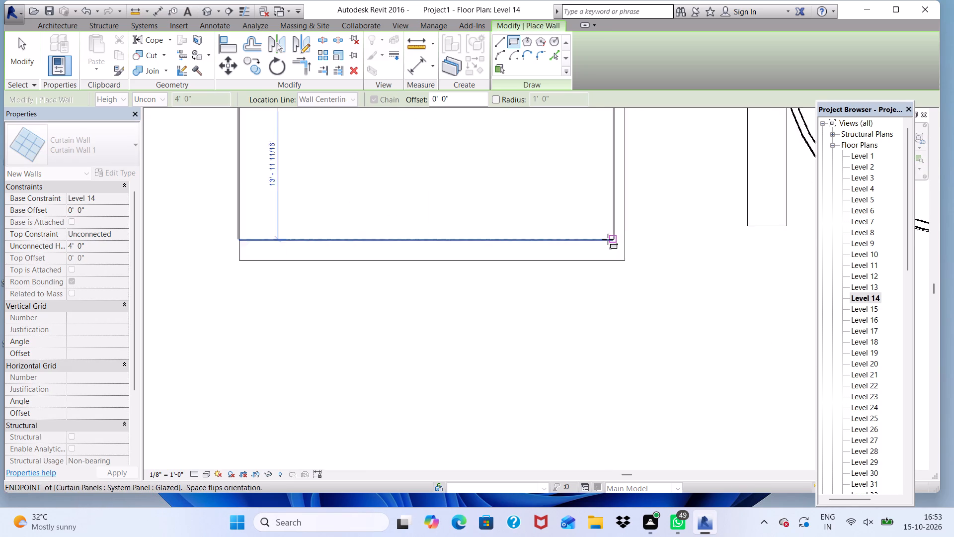
pyautogui.scroll(3, 608, 239)
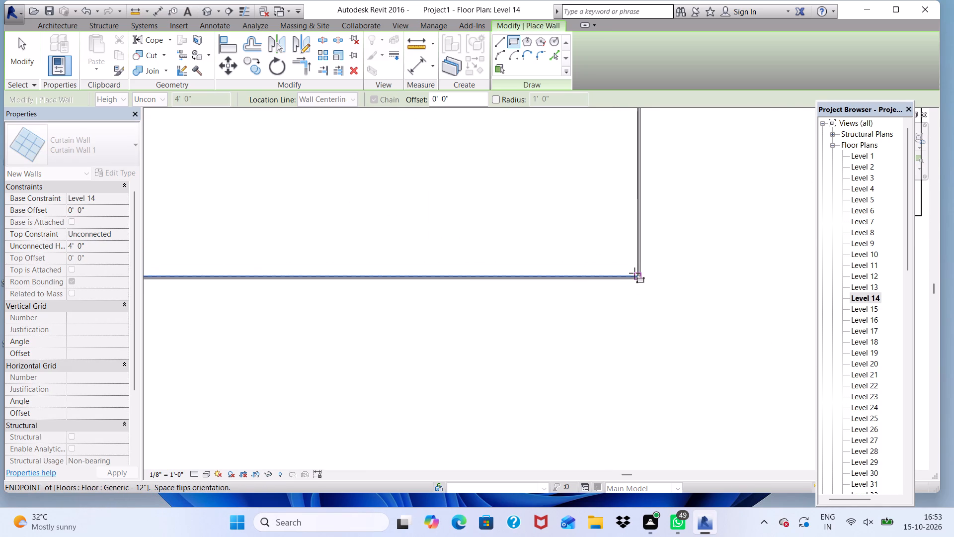
pyautogui.click(635, 273)
# Examine up close the corner where the Level 14 railing meets the tower wall and the adjoining short wall.
pyautogui.scroll(-7, 606, 309)
pyautogui.scroll(5, 592, 180)
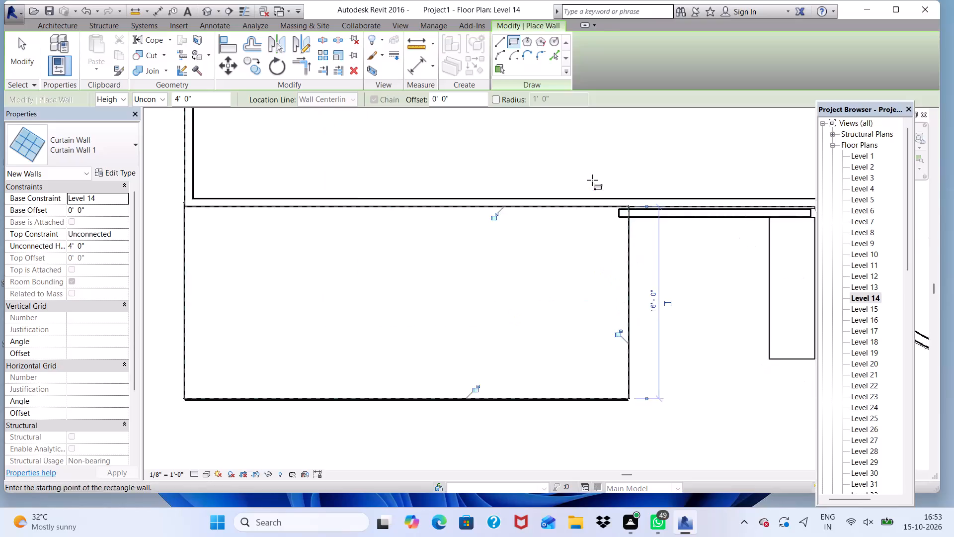
pyautogui.scroll(12, 651, 224)
pyautogui.scroll(11, 610, 190)
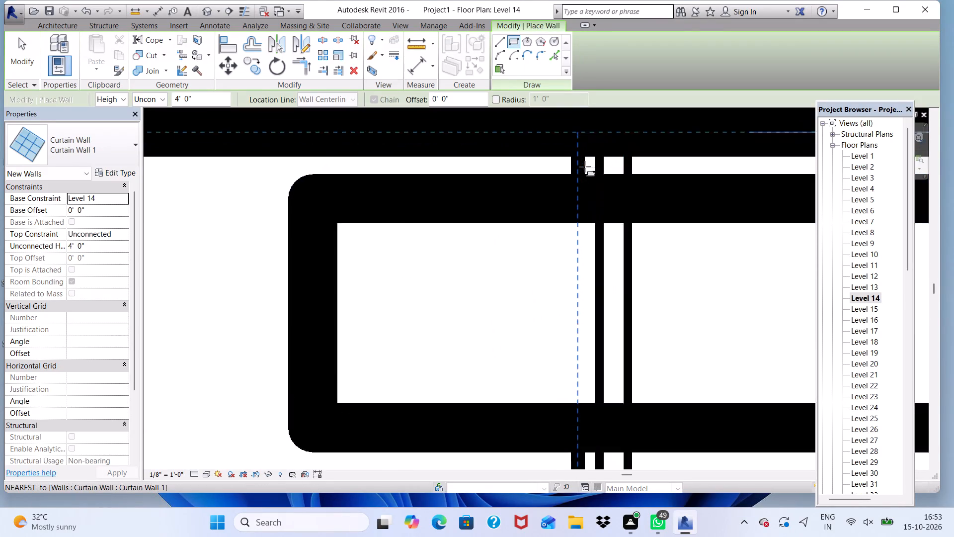
pyautogui.scroll(2, 585, 167)
pyautogui.scroll(-4, 533, 151)
pyautogui.scroll(-12, 604, 175)
pyautogui.scroll(-5, 623, 224)
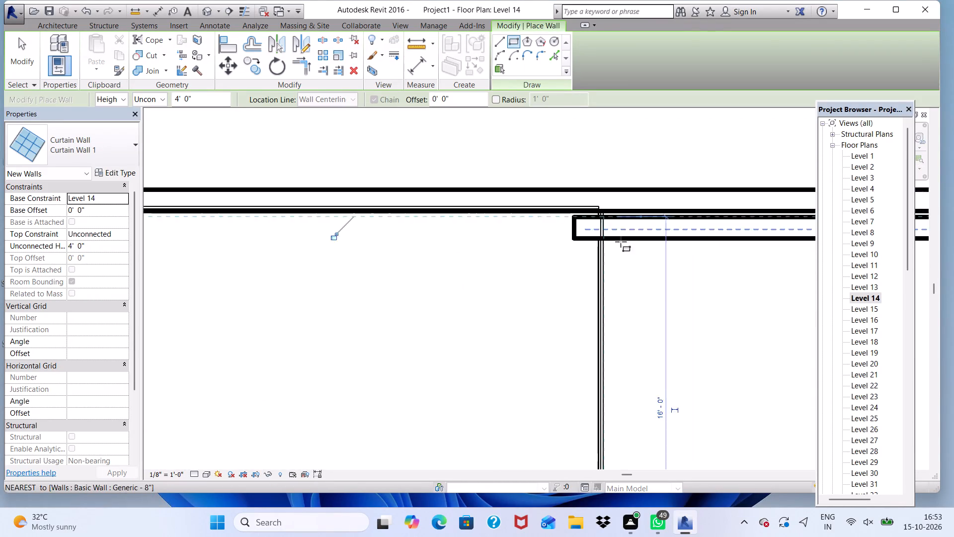
pyautogui.scroll(-1, 621, 242)
# On the Level 16 plan, draw a 4'-0" high Curtain Wall 1 rectangle about 35'-0" by 15'-9" around the plain side's balcony slab.
pyautogui.doubleClick(871, 318)
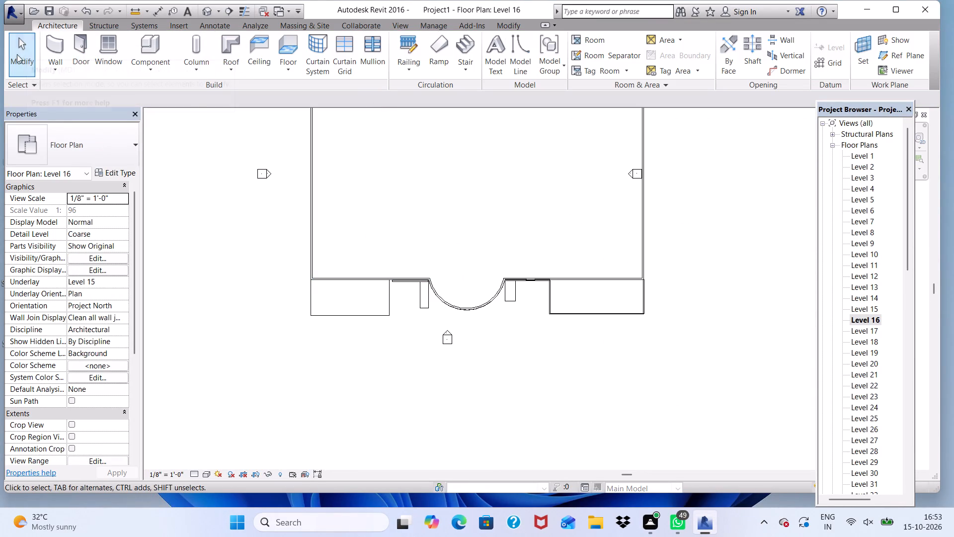
pyautogui.click(48, 40)
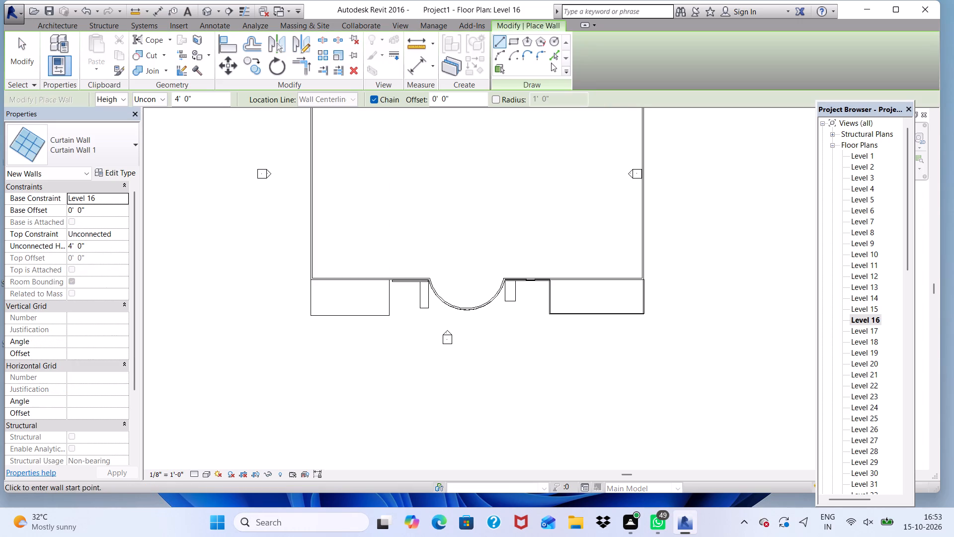
pyautogui.click(508, 41)
pyautogui.scroll(4, 307, 353)
pyautogui.scroll(10, 325, 240)
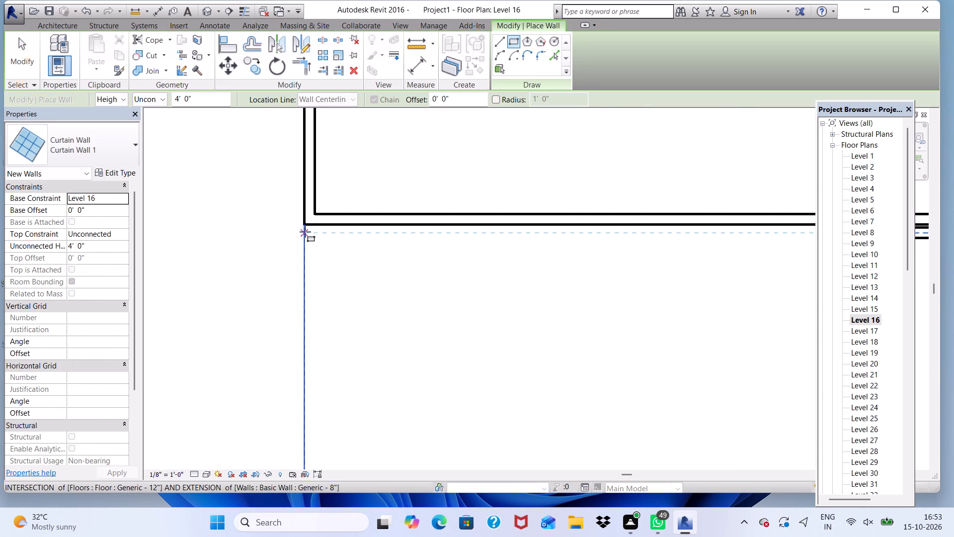
pyautogui.scroll(11, 305, 232)
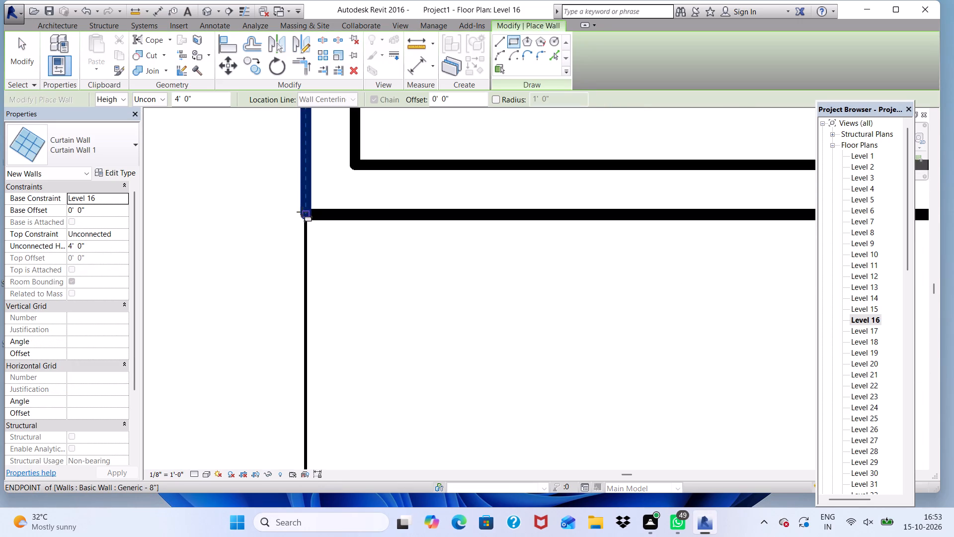
pyautogui.scroll(1, 302, 213)
pyautogui.click(306, 217)
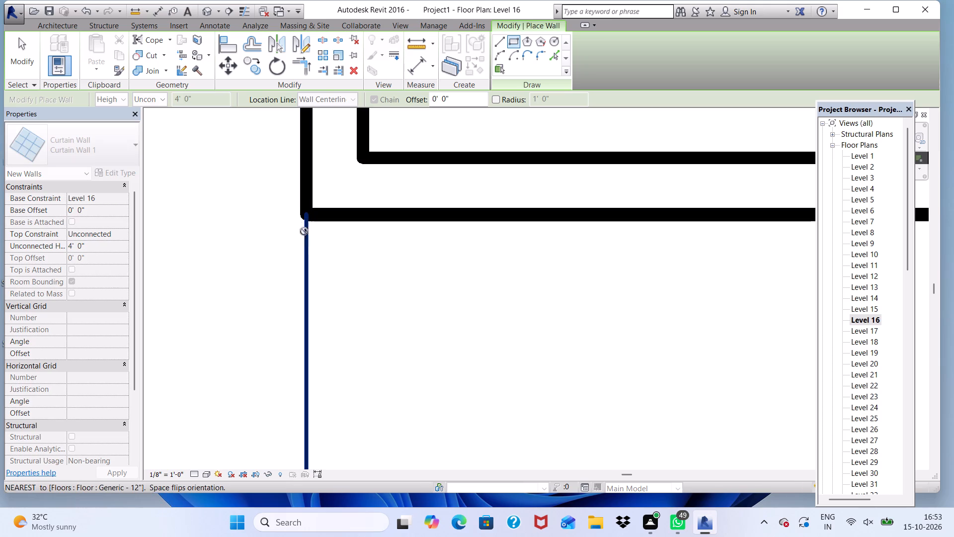
pyautogui.scroll(-5, 309, 248)
pyautogui.scroll(-7, 389, 177)
pyautogui.scroll(-5, 567, 182)
pyautogui.scroll(-3, 557, 234)
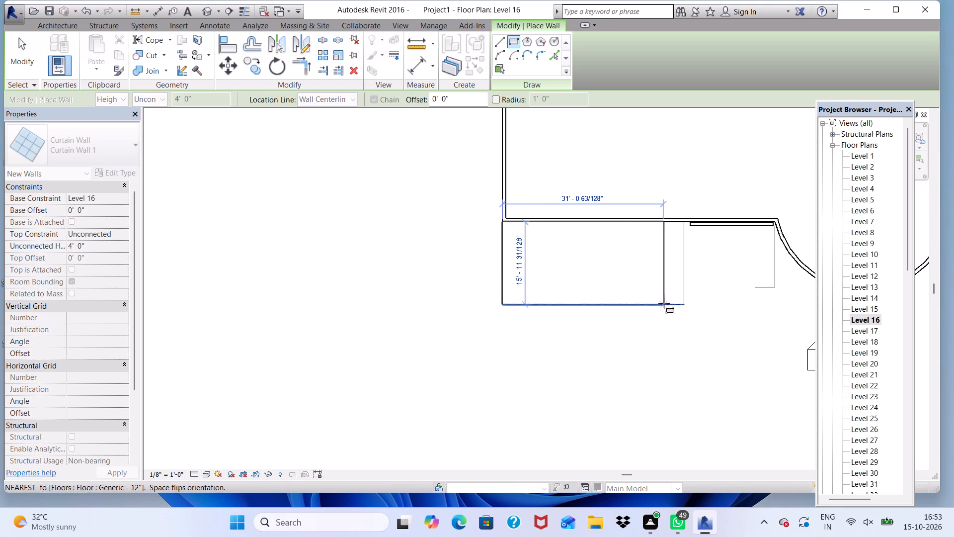
pyautogui.scroll(5, 679, 310)
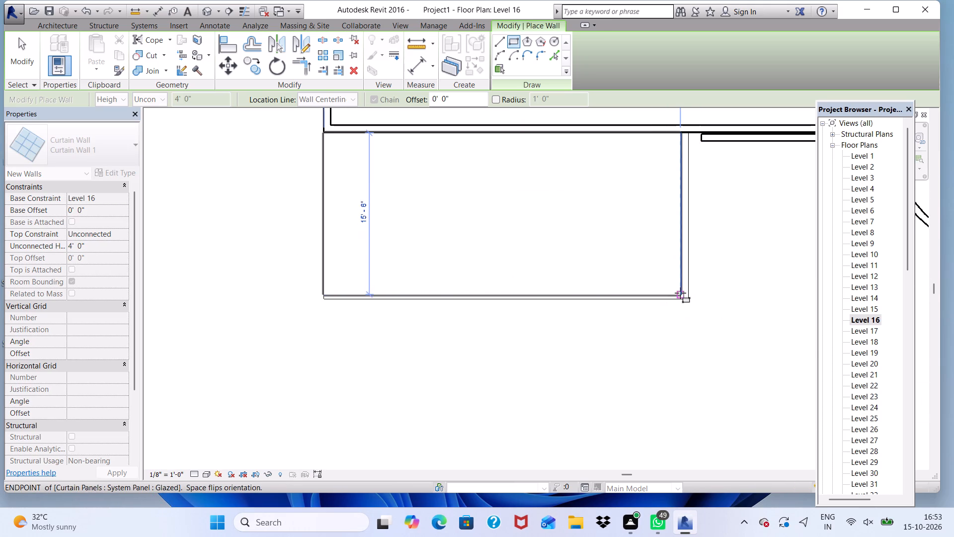
pyautogui.scroll(4, 688, 299)
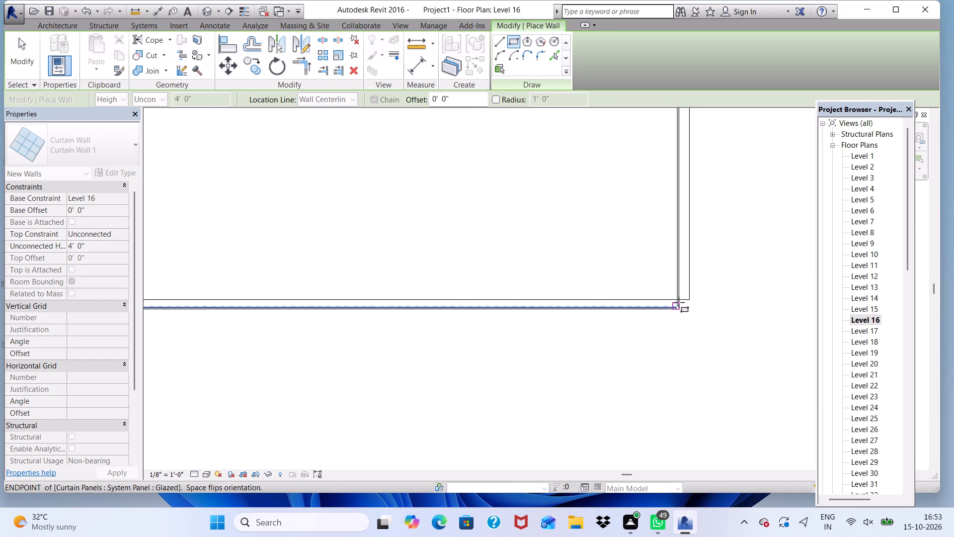
pyautogui.scroll(4, 679, 300)
pyautogui.scroll(-6, 670, 312)
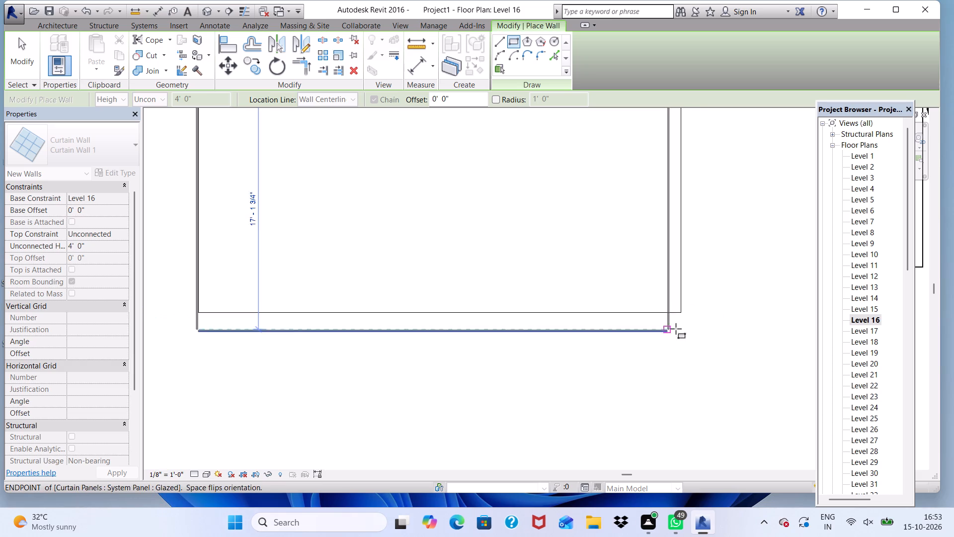
pyautogui.click(676, 307)
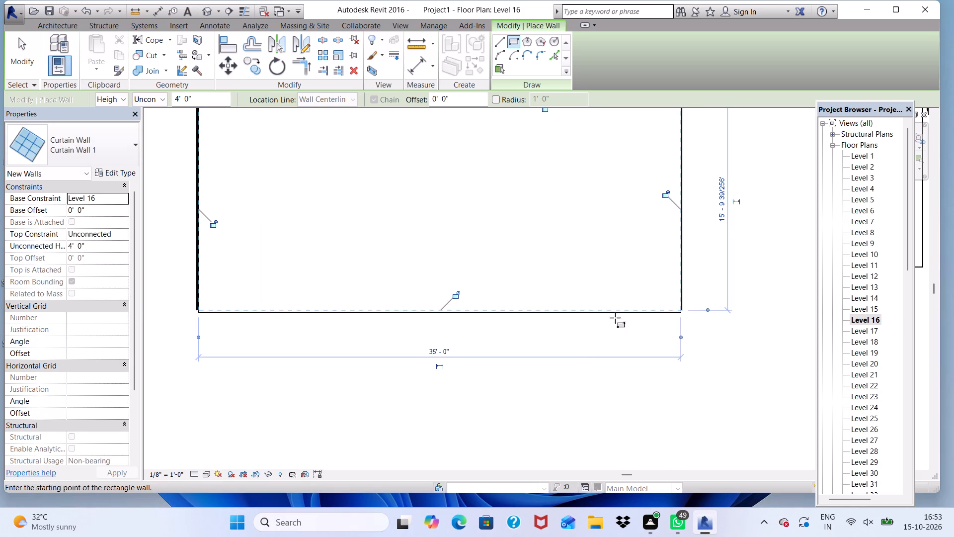
# On the Level 18 plan, draw a 4'-0" high Curtain Wall 1 rectangle about 36'-3" wide around the plain side's balcony slab.
pyautogui.doubleClick(874, 341)
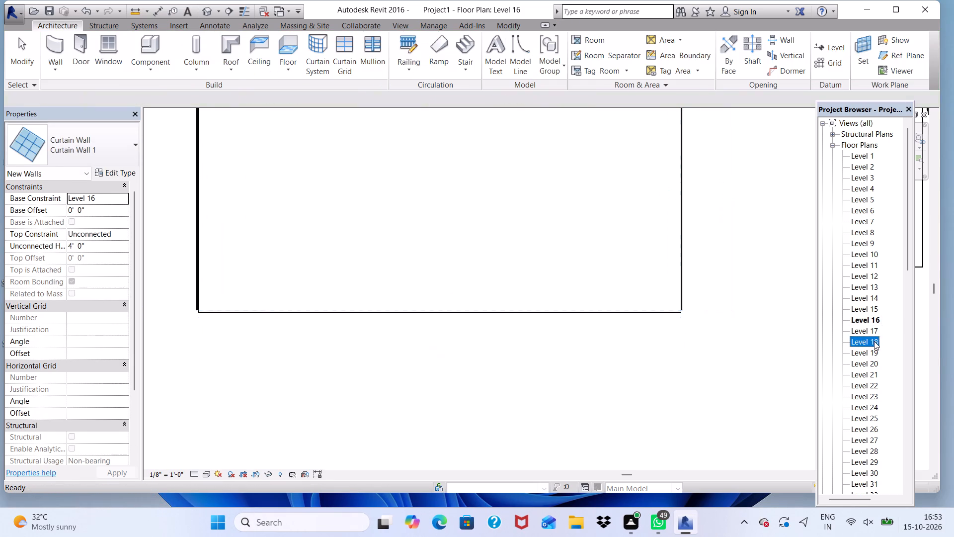
pyautogui.scroll(-3, 654, 418)
pyautogui.scroll(-5, 593, 379)
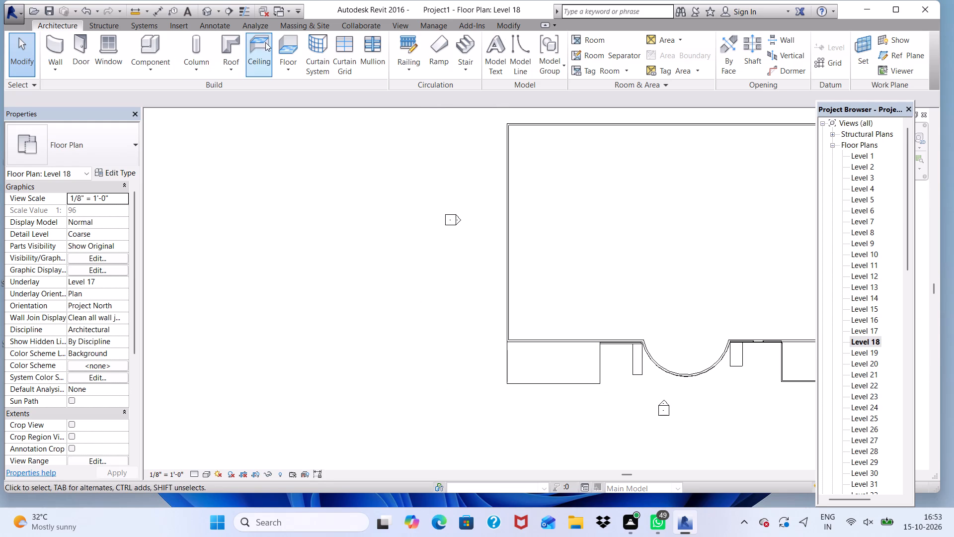
pyautogui.click(51, 35)
pyautogui.scroll(4, 535, 460)
pyautogui.scroll(3, 527, 334)
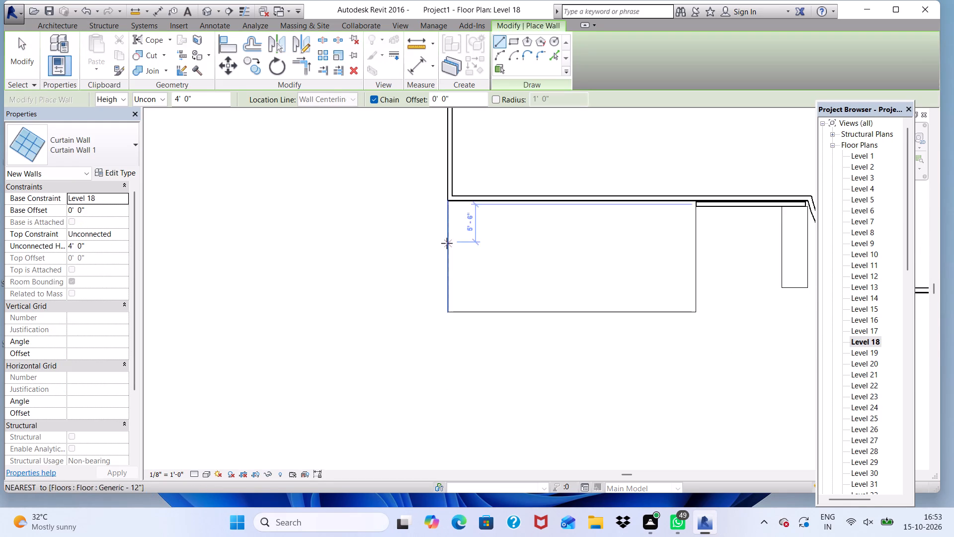
pyautogui.scroll(1, 440, 239)
pyautogui.click(515, 40)
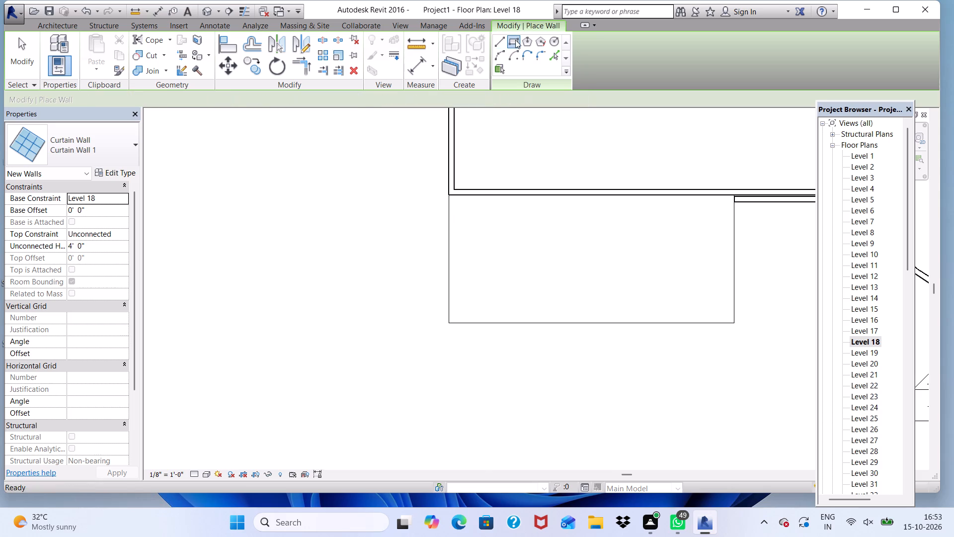
pyautogui.scroll(14, 470, 199)
pyautogui.scroll(3, 417, 207)
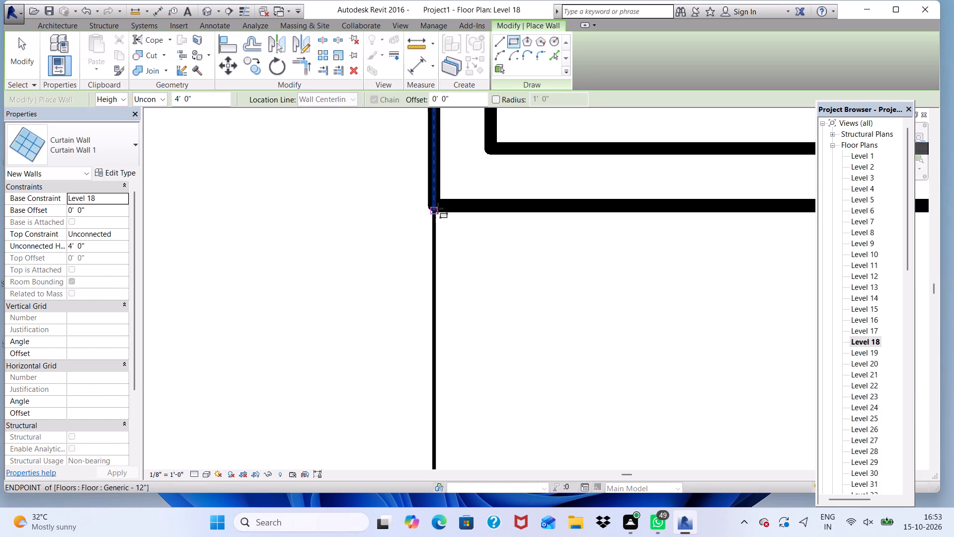
pyautogui.scroll(5, 438, 208)
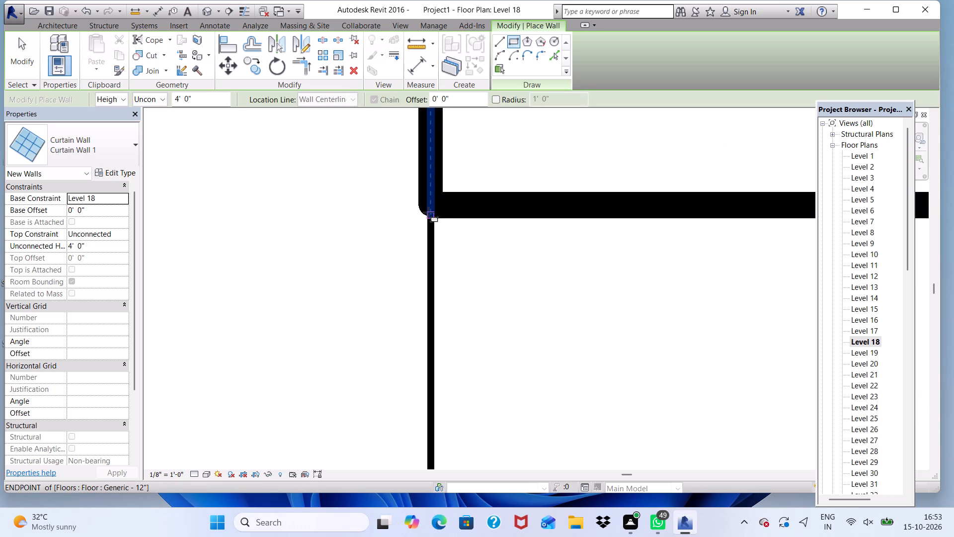
pyautogui.click(428, 212)
pyautogui.scroll(-6, 424, 237)
pyautogui.scroll(-6, 405, 176)
pyautogui.scroll(-5, 285, 196)
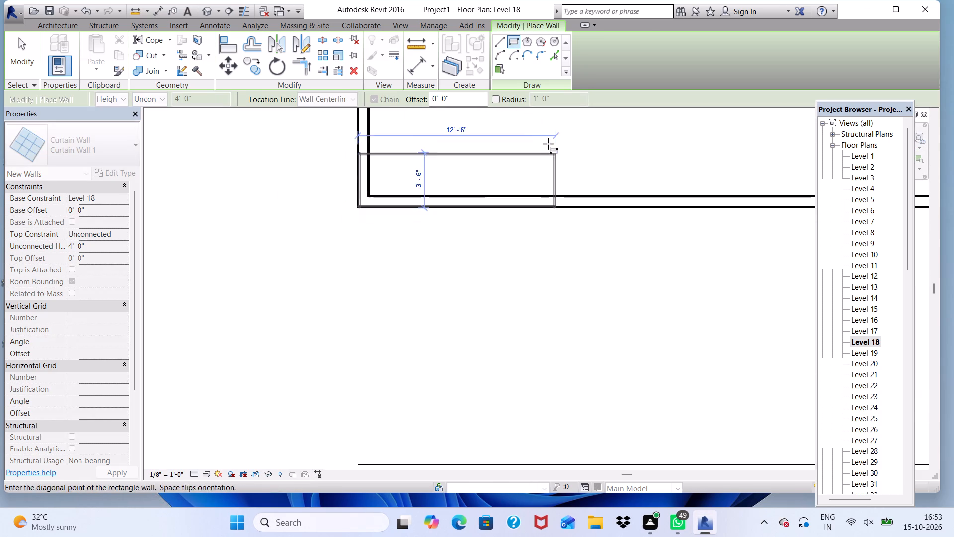
pyautogui.scroll(-6, 534, 145)
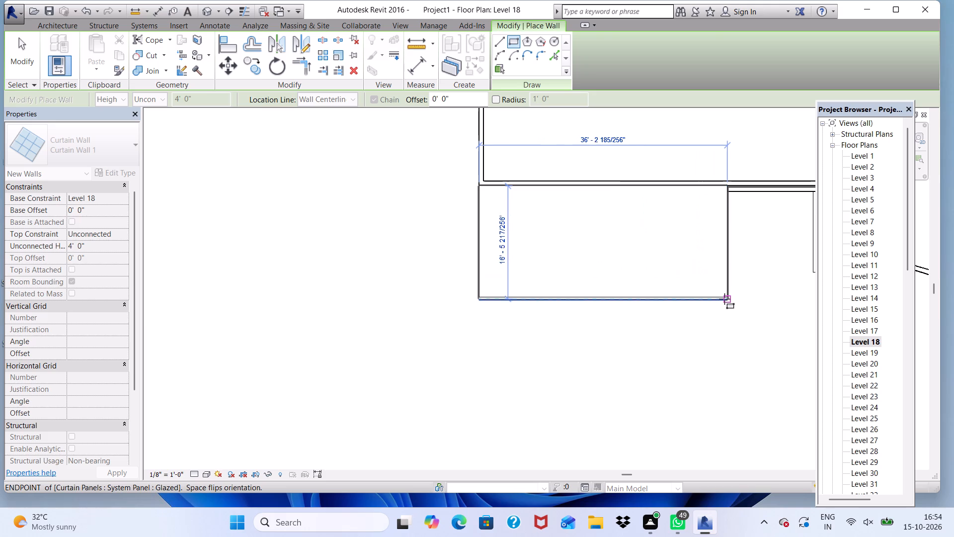
pyautogui.scroll(4, 724, 298)
pyautogui.click(725, 295)
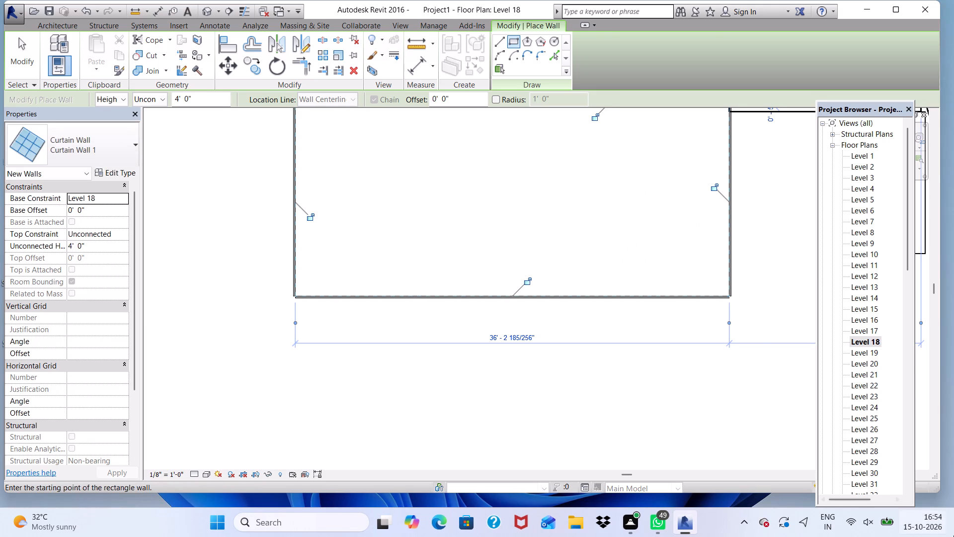
# Open the Level 20 floor plan.
pyautogui.doubleClick(874, 365)
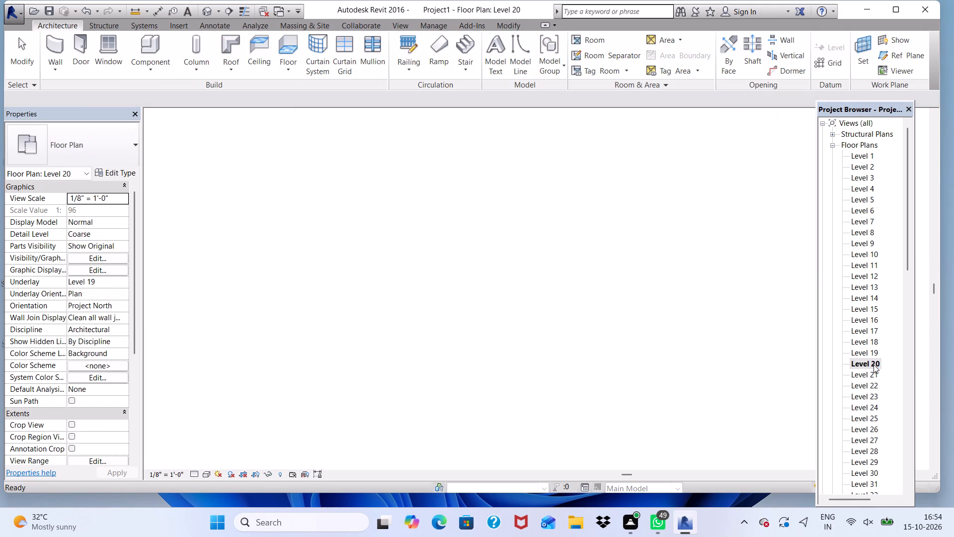
pyautogui.scroll(-10, 723, 324)
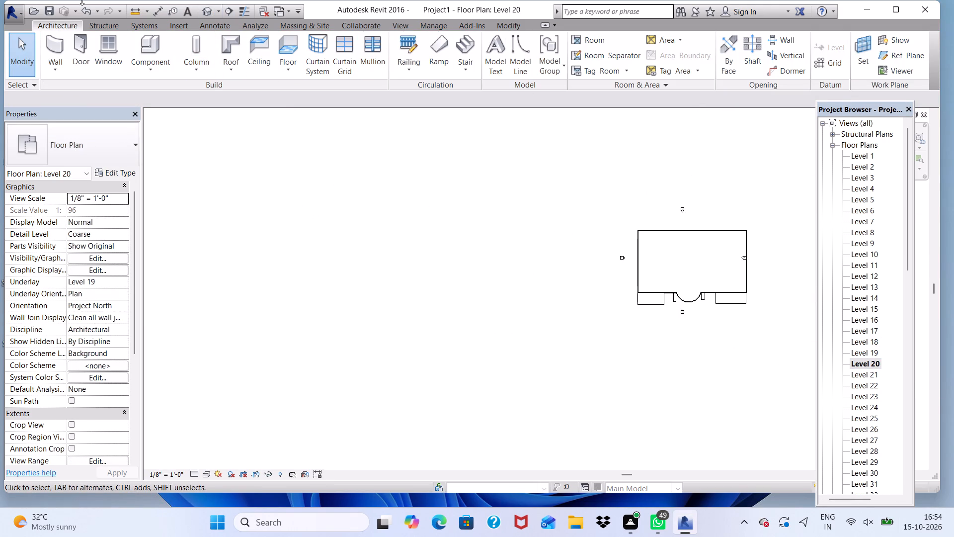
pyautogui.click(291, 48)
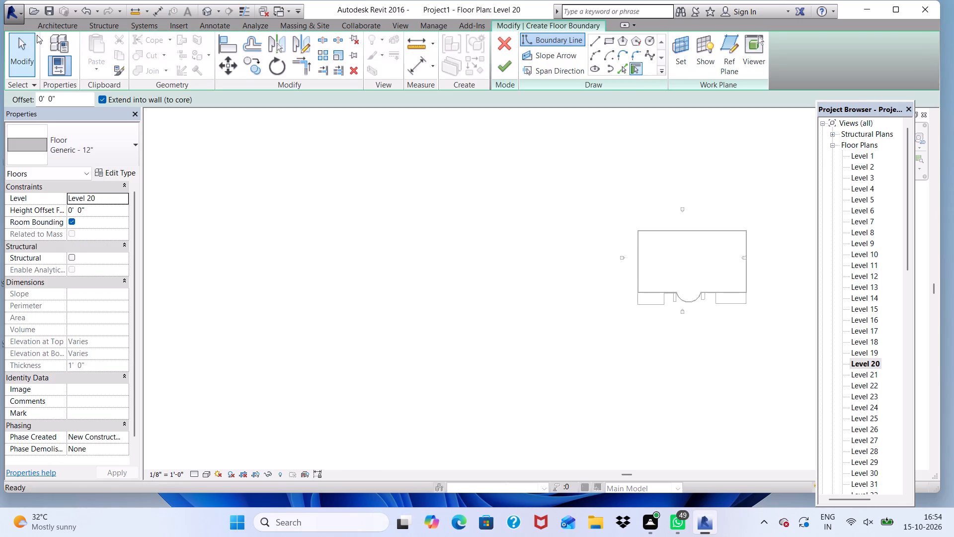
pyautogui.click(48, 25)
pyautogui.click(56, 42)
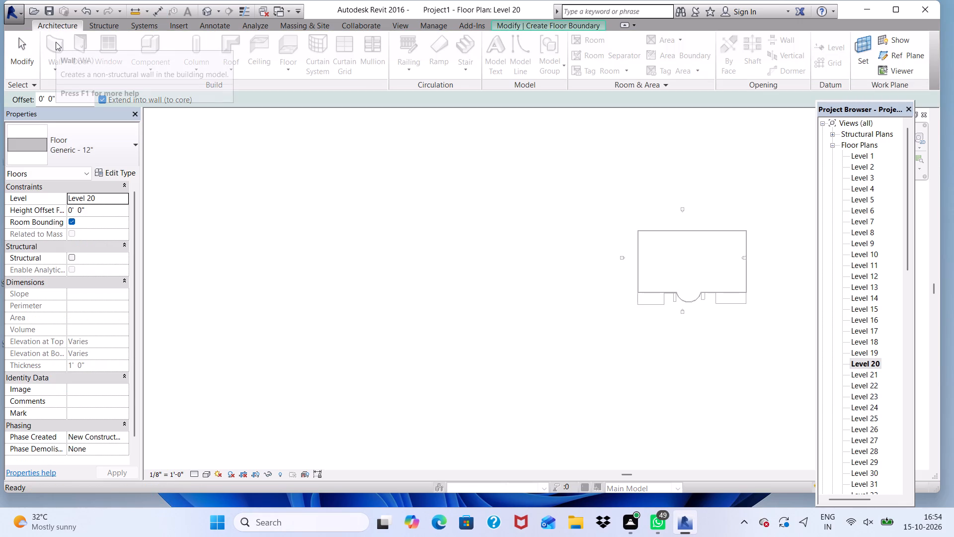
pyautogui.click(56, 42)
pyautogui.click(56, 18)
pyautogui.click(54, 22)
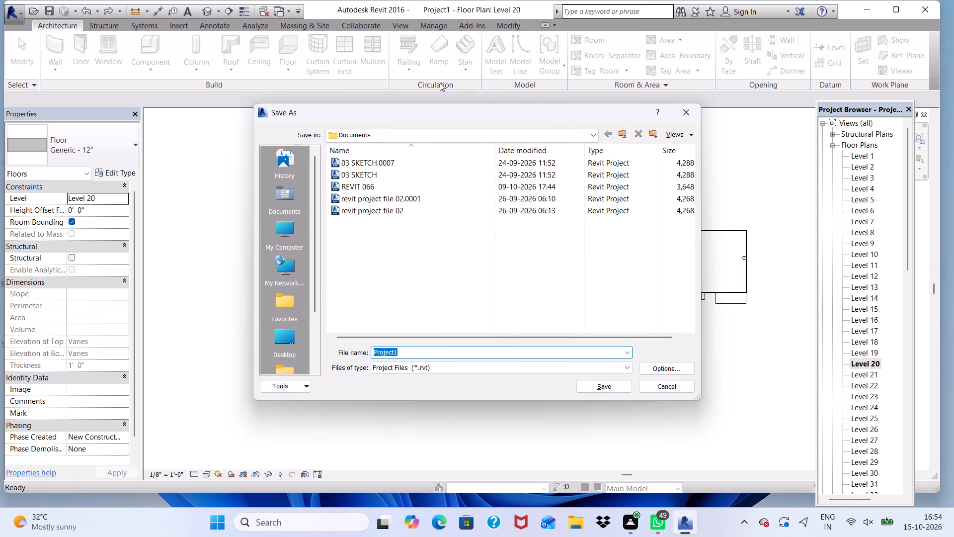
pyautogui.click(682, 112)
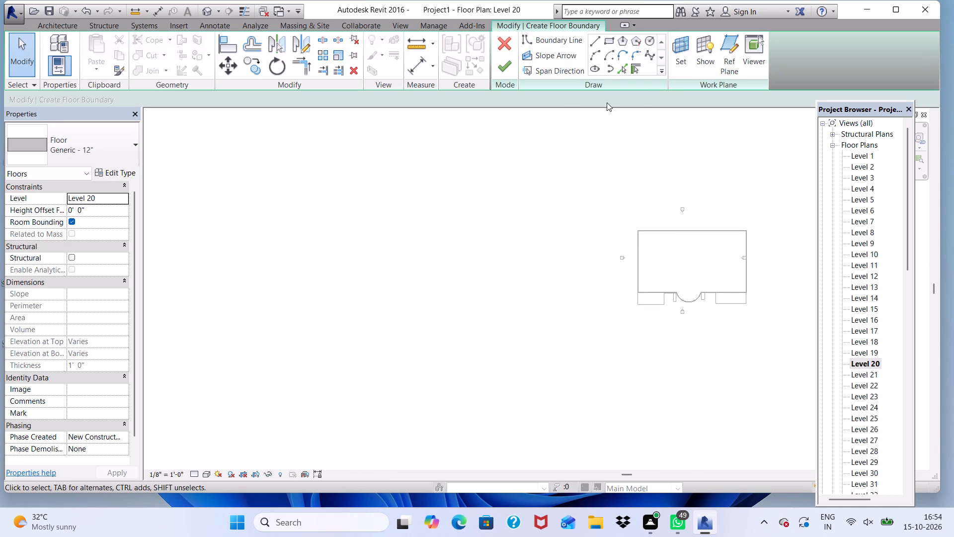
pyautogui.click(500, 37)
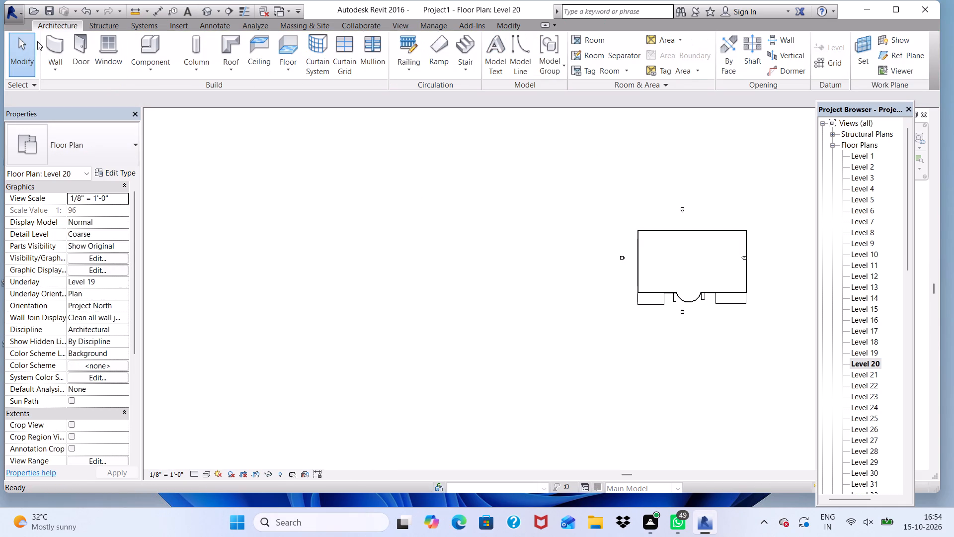
# On the Level 20 plan, draw a 4'-0" high Curtain Wall 1 rectangle about 36'-3" by 16'-1" around the plain side's balcony slab.
pyautogui.click(53, 46)
pyautogui.scroll(2, 675, 311)
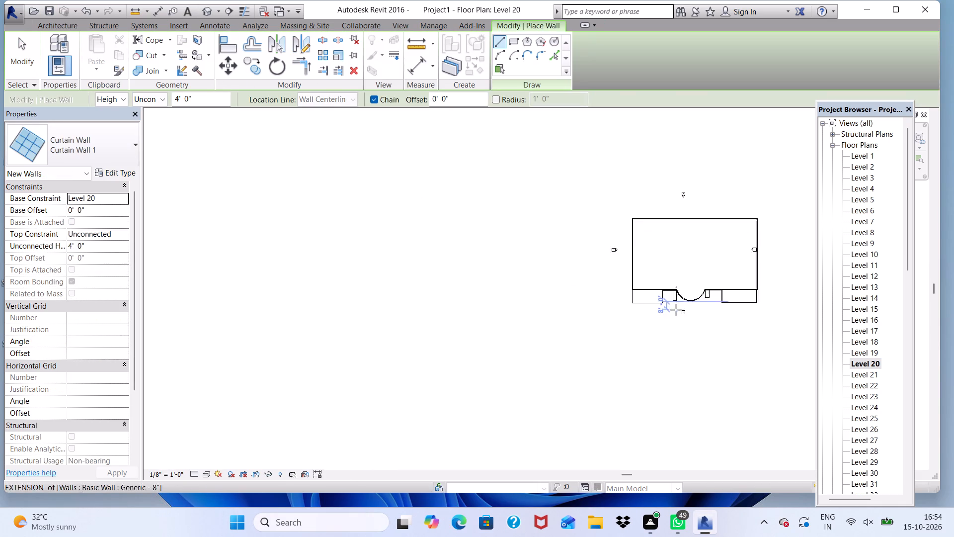
pyautogui.scroll(2, 676, 310)
pyautogui.scroll(2, 623, 247)
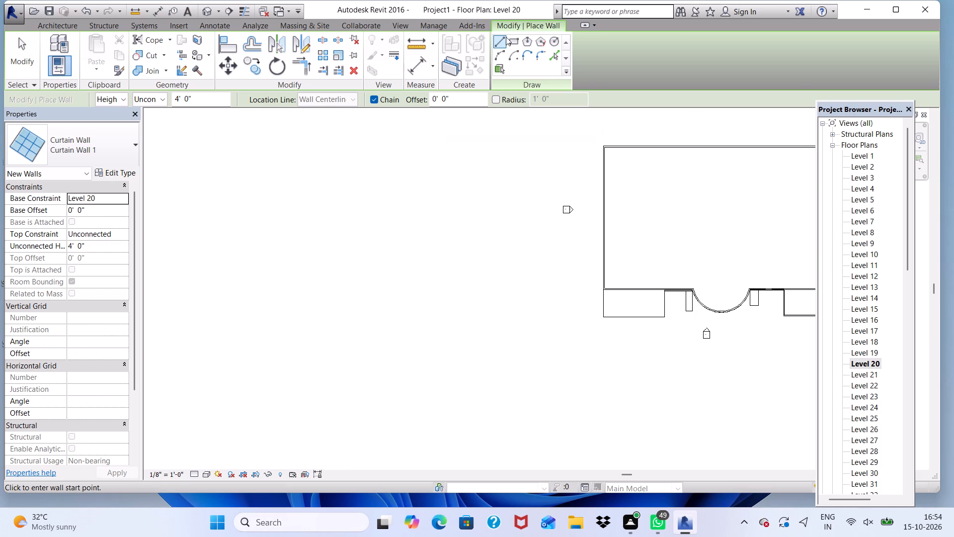
pyautogui.click(514, 37)
pyautogui.scroll(19, 599, 290)
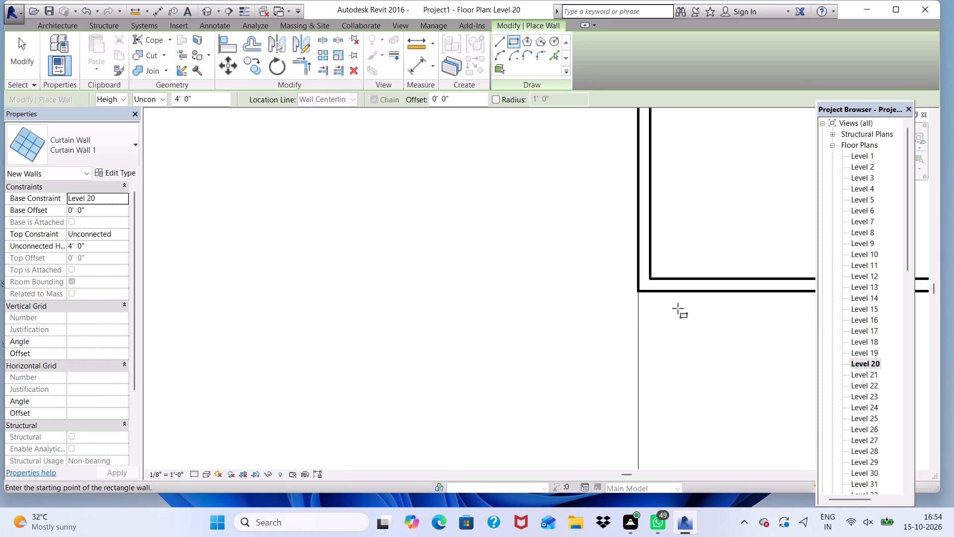
pyautogui.scroll(3, 678, 308)
pyautogui.scroll(9, 610, 271)
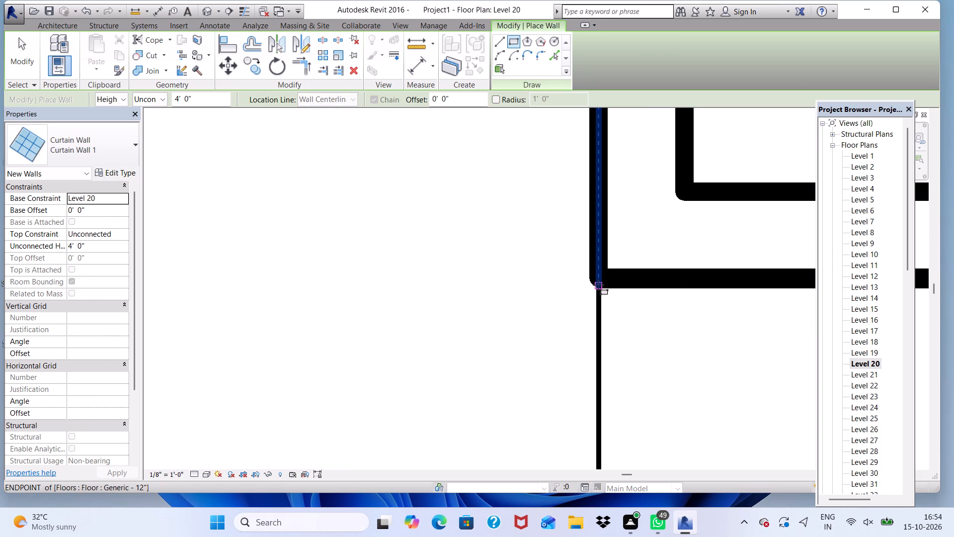
pyautogui.click(598, 285)
pyautogui.scroll(-4, 587, 314)
pyautogui.scroll(-6, 544, 237)
pyautogui.scroll(-6, 440, 248)
pyautogui.scroll(-5, 572, 248)
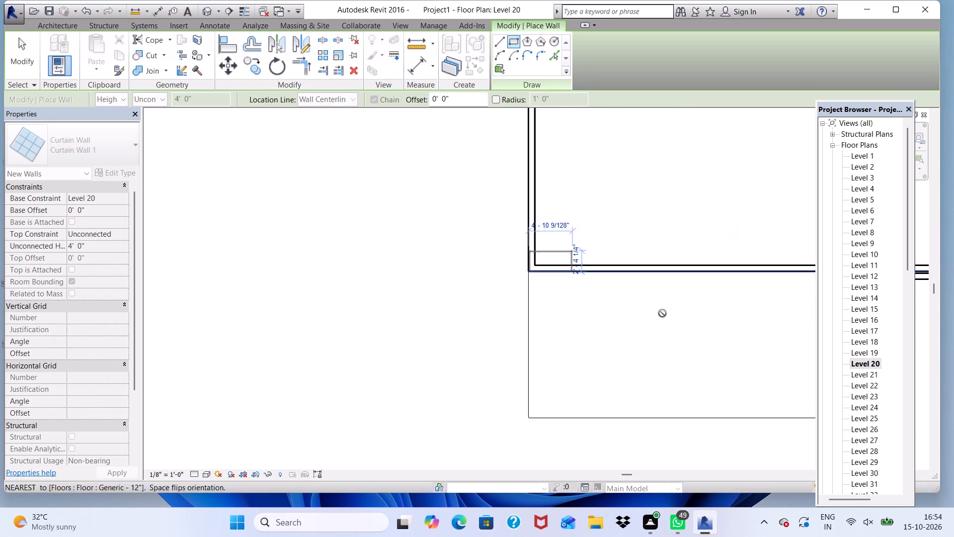
pyautogui.scroll(-2, 664, 288)
pyautogui.scroll(7, 776, 367)
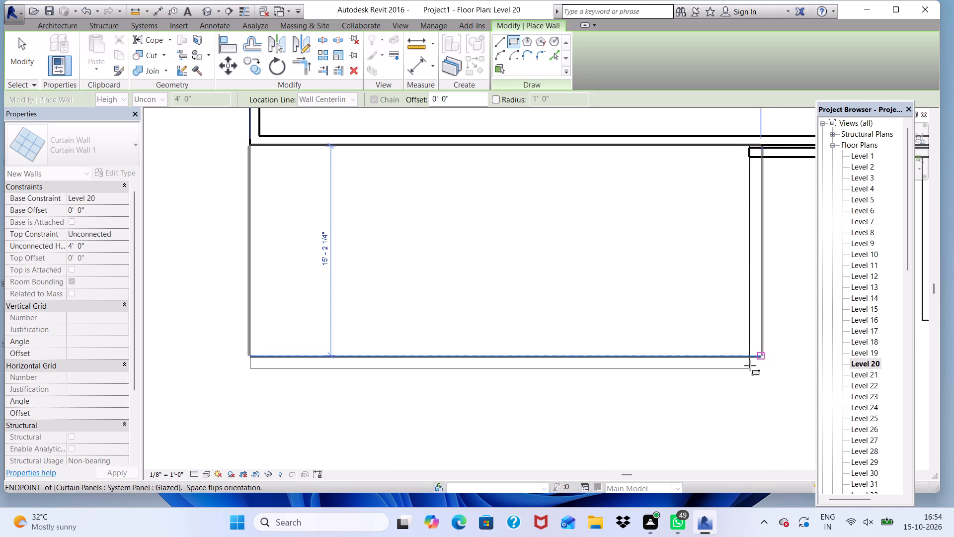
pyautogui.scroll(3, 744, 367)
pyautogui.scroll(-5, 744, 365)
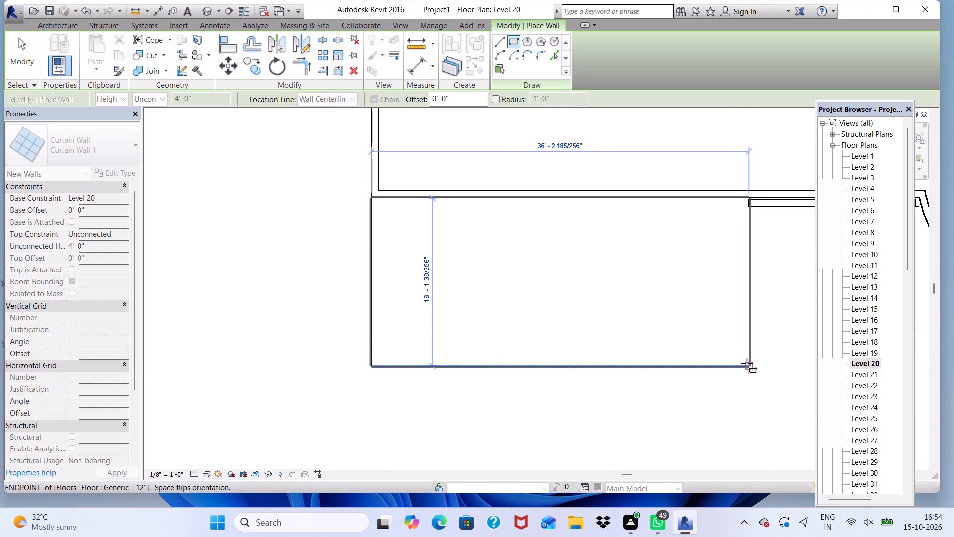
pyautogui.click(747, 363)
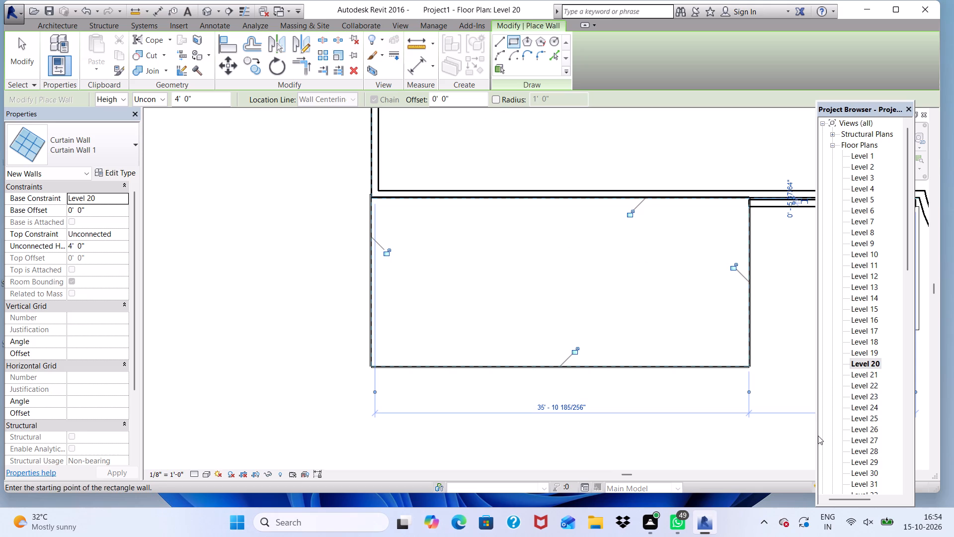
# On the Level 22 plan, draw a 4'-0" high Curtain Wall 1 rectangle about 35'-11" wide around the plain side's balcony slab.
pyautogui.doubleClick(866, 389)
pyautogui.scroll(-3, 698, 383)
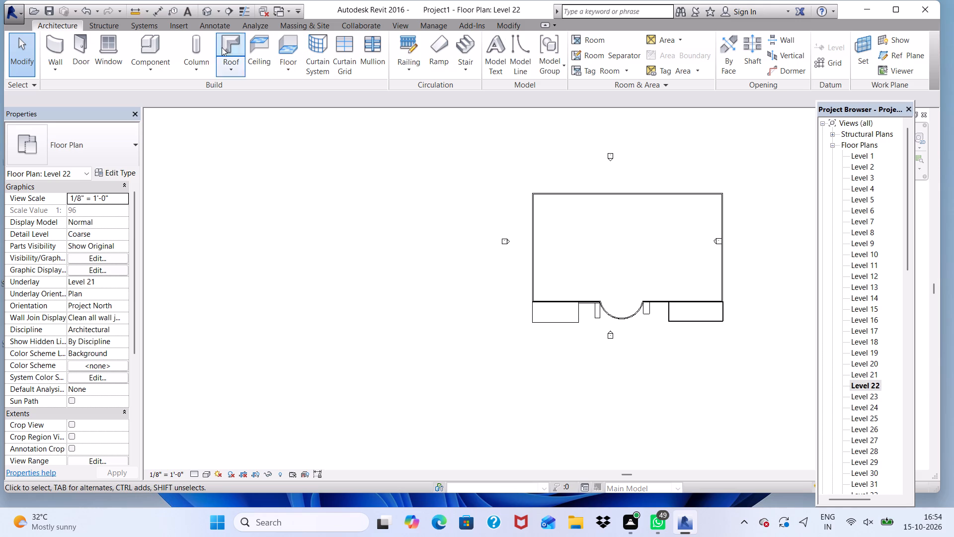
pyautogui.click(56, 47)
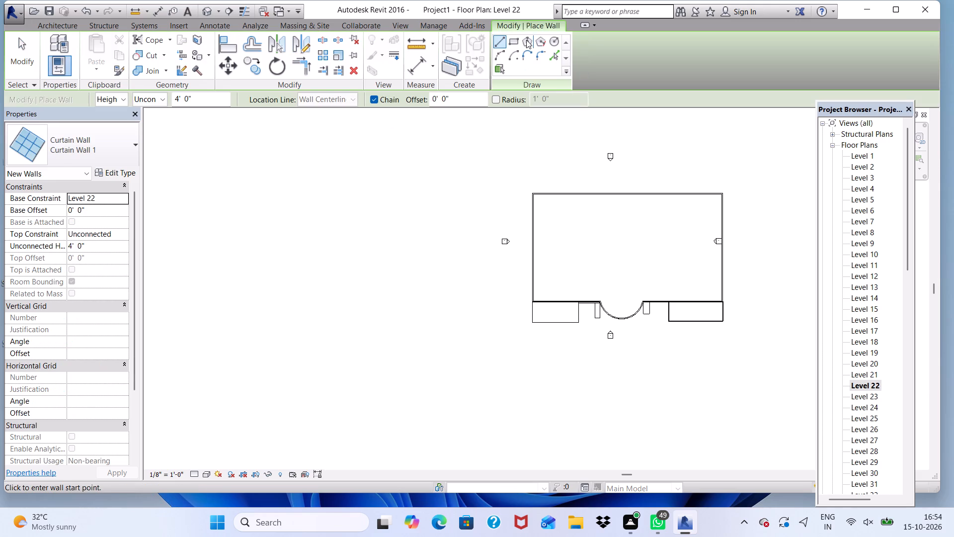
pyautogui.click(508, 36)
pyautogui.scroll(5, 564, 293)
pyautogui.scroll(-4, 564, 293)
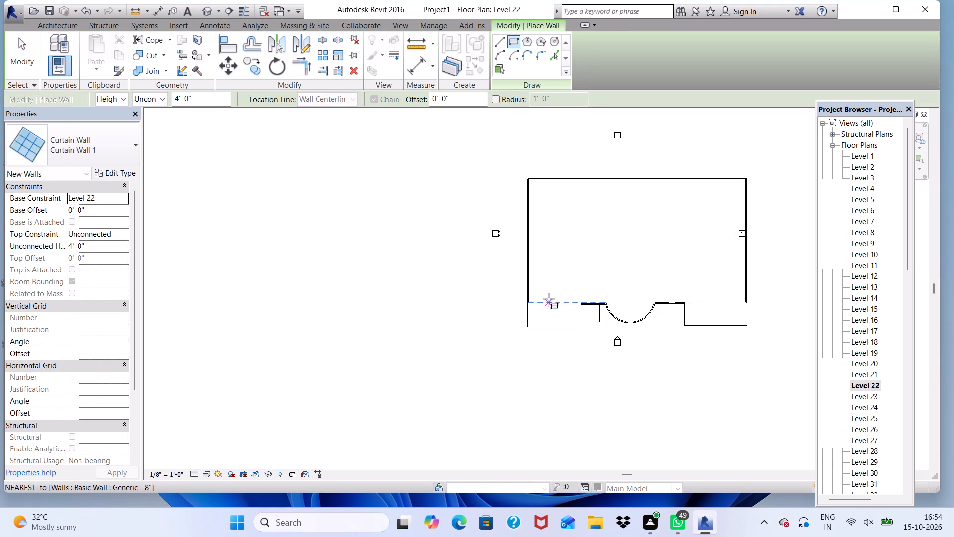
pyautogui.scroll(5, 526, 352)
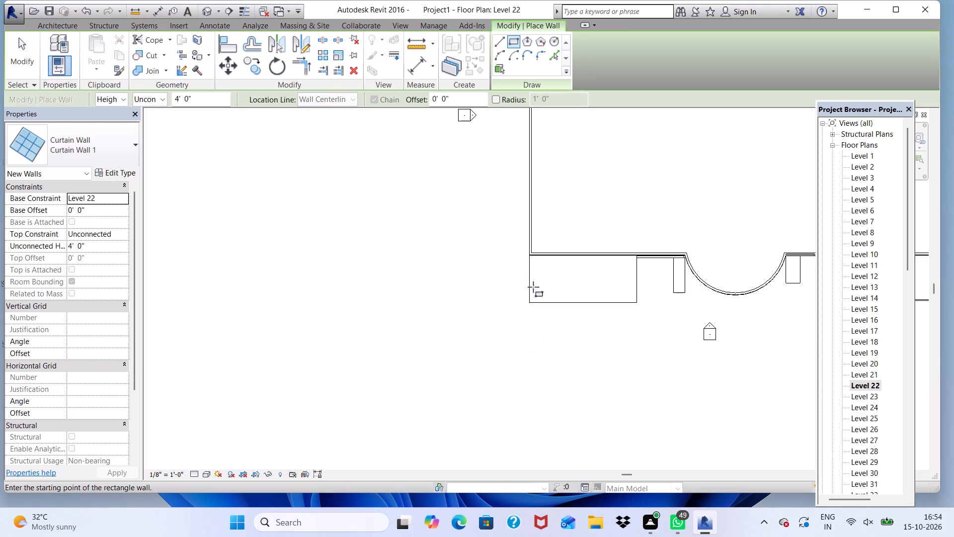
pyautogui.scroll(4, 521, 282)
pyautogui.scroll(9, 553, 234)
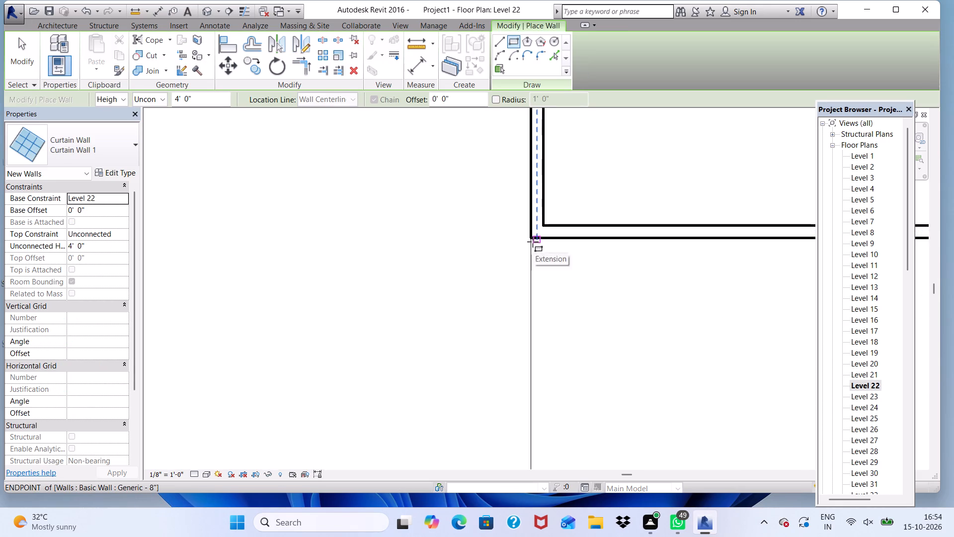
pyautogui.scroll(5, 533, 241)
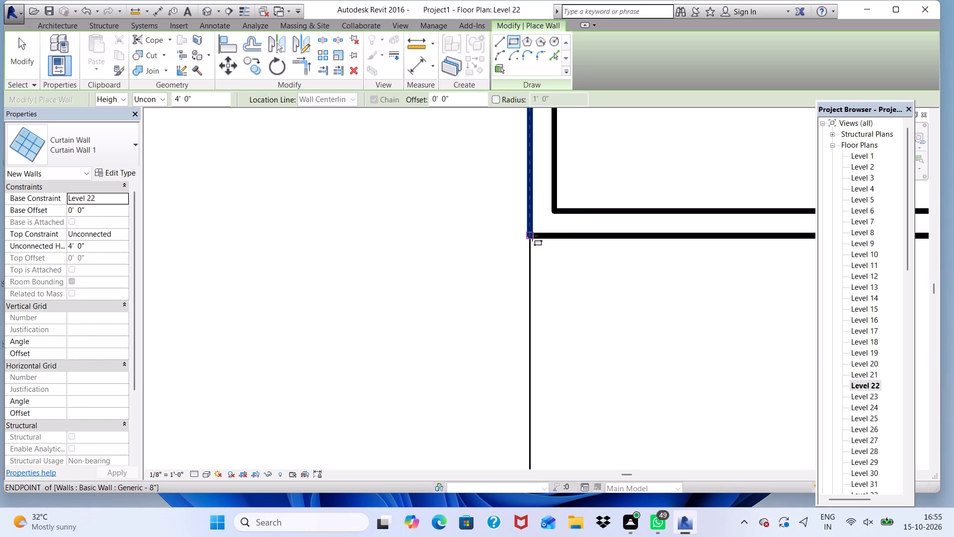
pyautogui.click(532, 236)
pyautogui.scroll(-6, 508, 283)
pyautogui.scroll(-6, 549, 223)
pyautogui.scroll(-5, 666, 174)
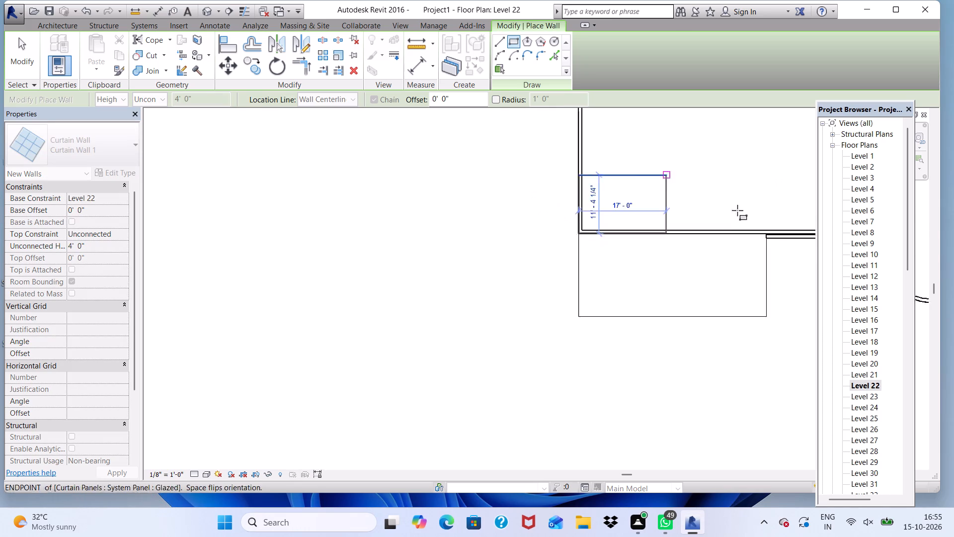
pyautogui.scroll(6, 754, 263)
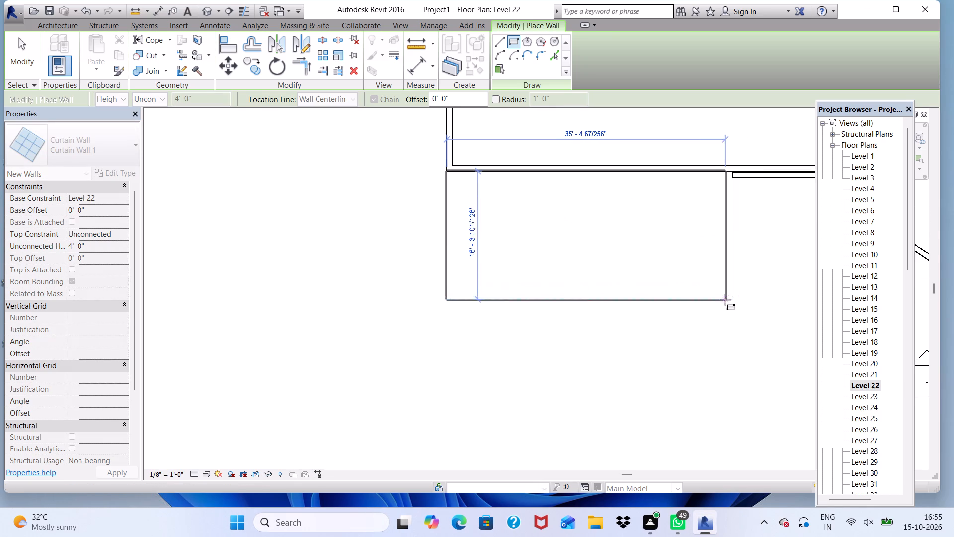
pyautogui.click(728, 294)
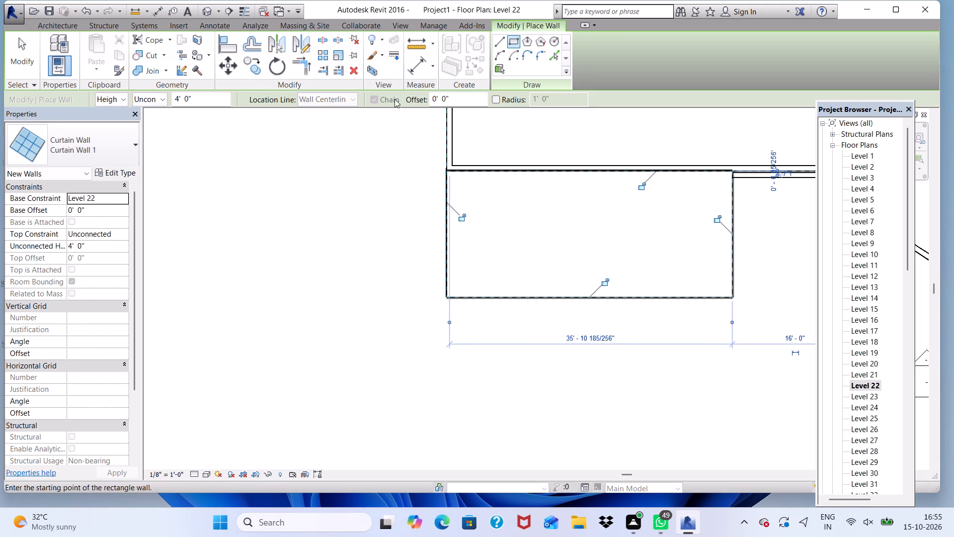
# On the Level 24 plan, draw a 4'-0" high Curtain Wall 1 rectangle about 36'-3" by 16'-2" around the plain side's balcony slab.
pyautogui.doubleClick(857, 406)
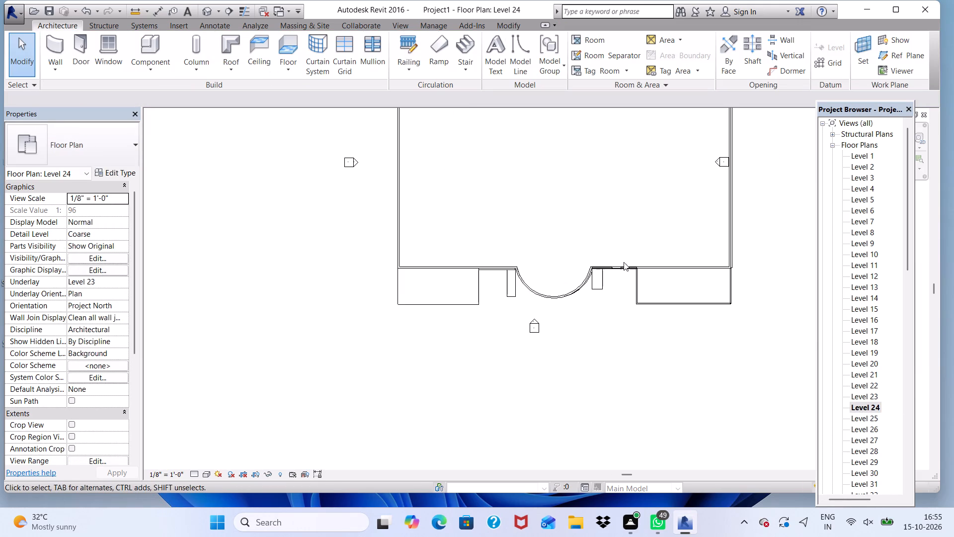
pyautogui.scroll(1, 384, 62)
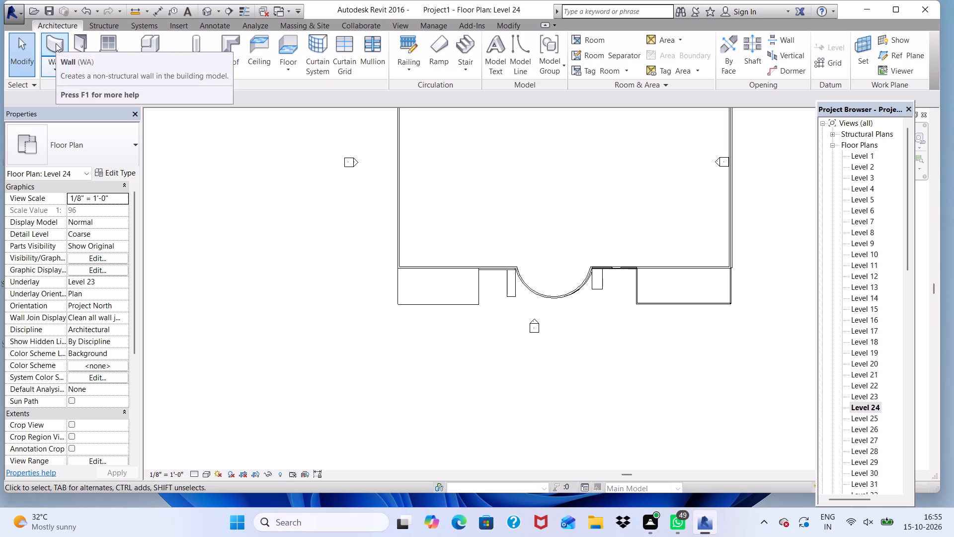
pyautogui.click(56, 43)
pyautogui.click(517, 40)
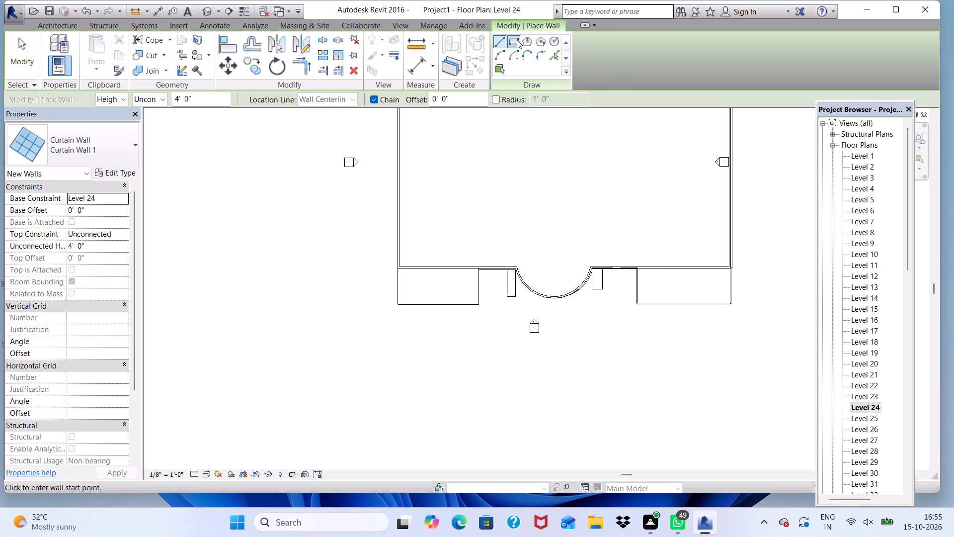
pyautogui.scroll(4, 407, 305)
pyautogui.scroll(15, 397, 243)
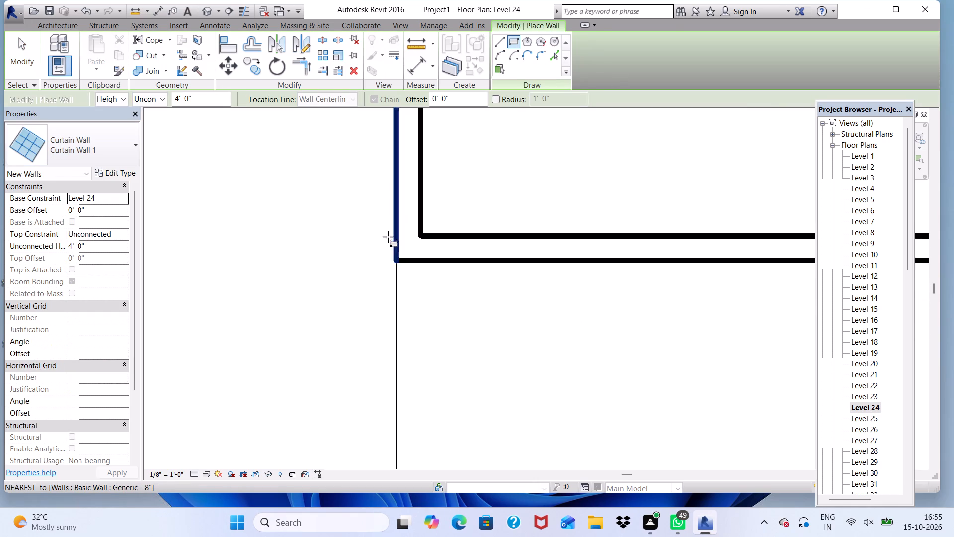
pyautogui.scroll(5, 391, 253)
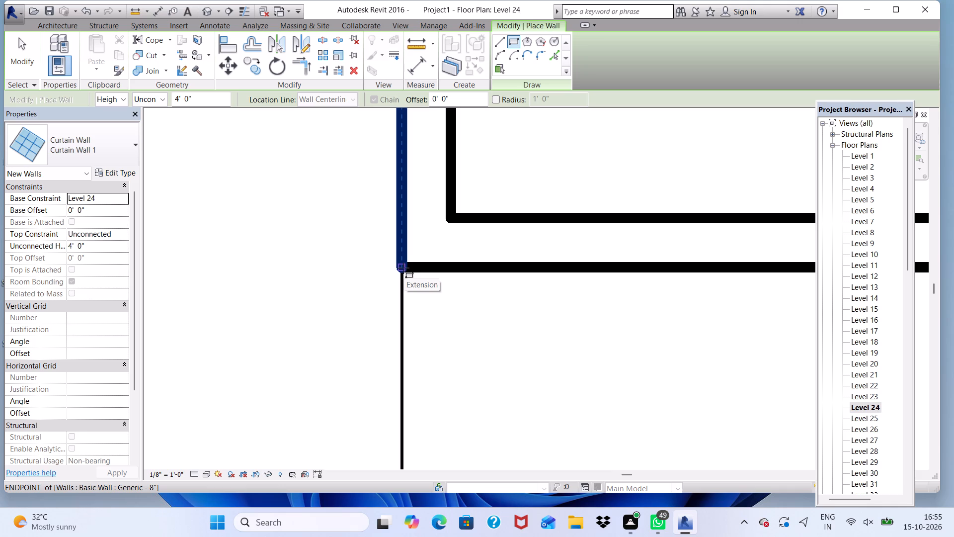
pyautogui.click(403, 268)
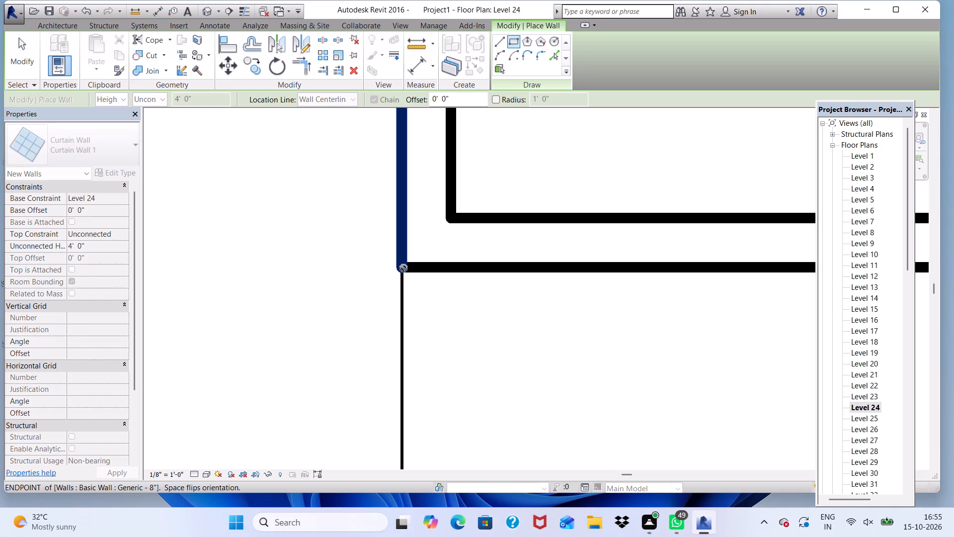
pyautogui.scroll(-10, 397, 280)
pyautogui.scroll(-10, 509, 288)
pyautogui.scroll(-2, 680, 373)
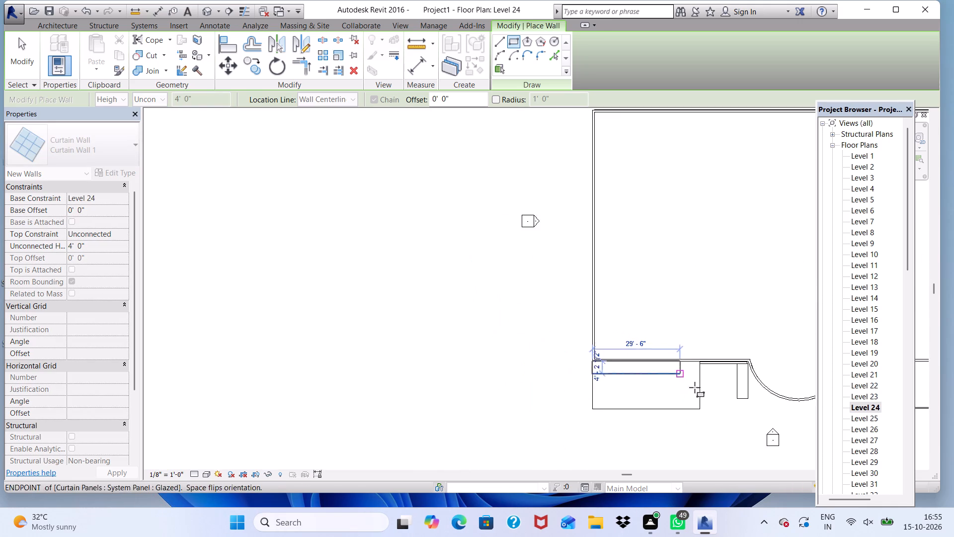
pyautogui.scroll(-2, 695, 387)
pyautogui.scroll(3, 685, 343)
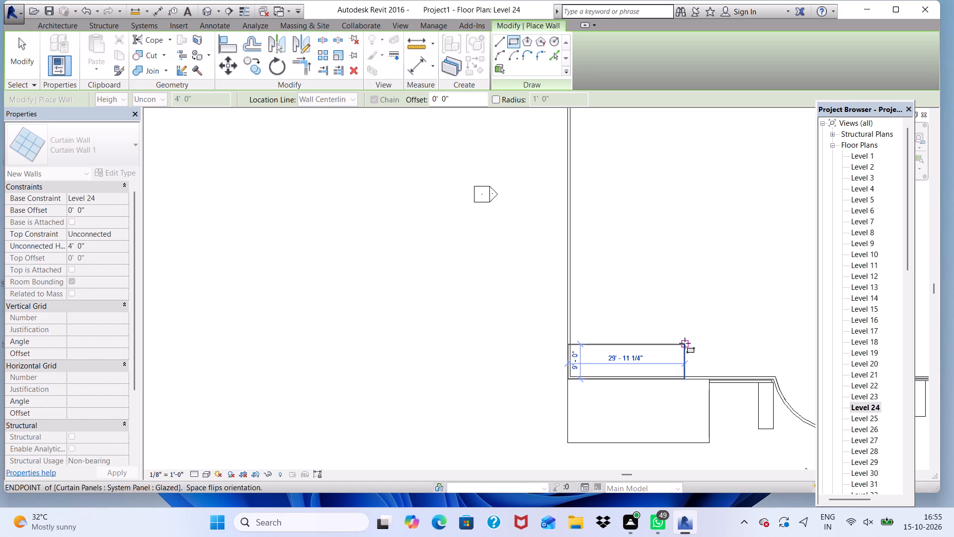
pyautogui.scroll(-2, 717, 377)
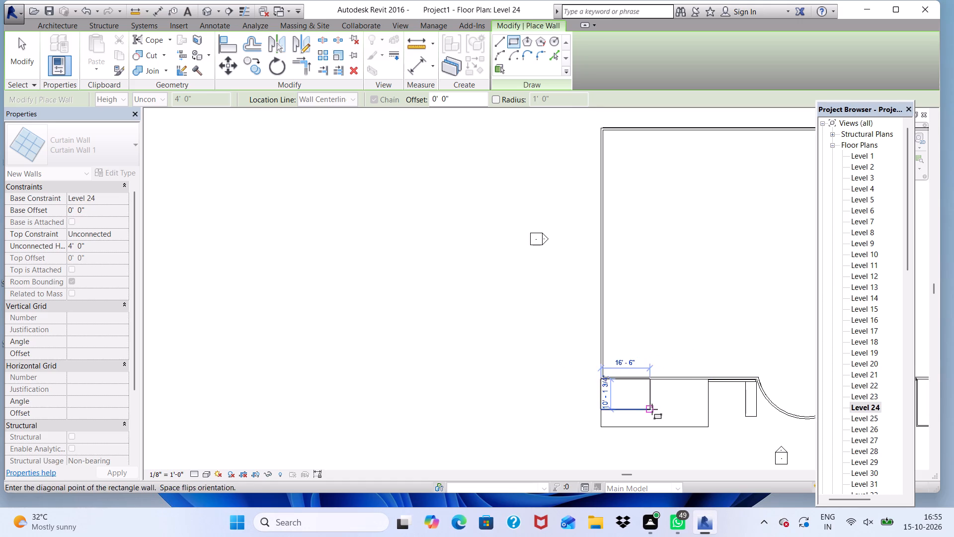
pyautogui.scroll(9, 695, 424)
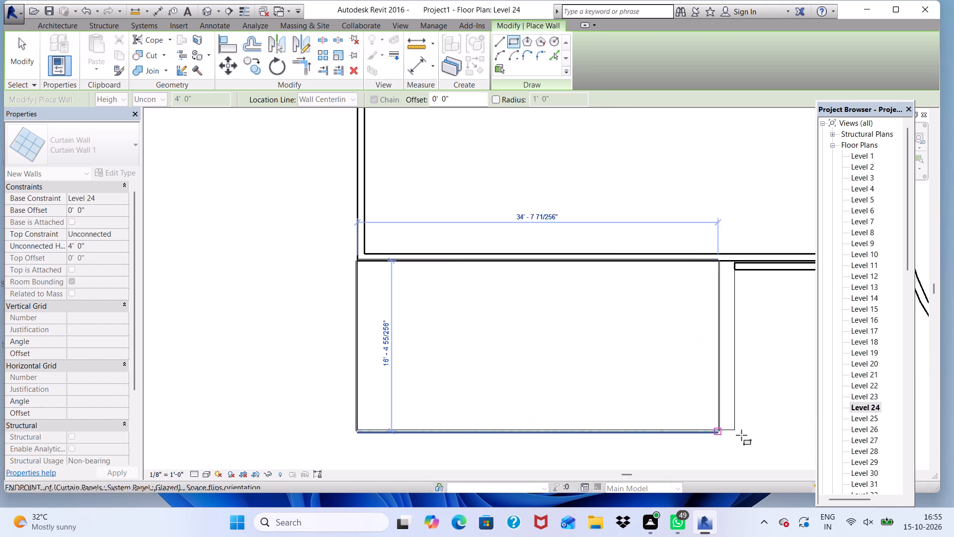
pyautogui.scroll(3, 728, 421)
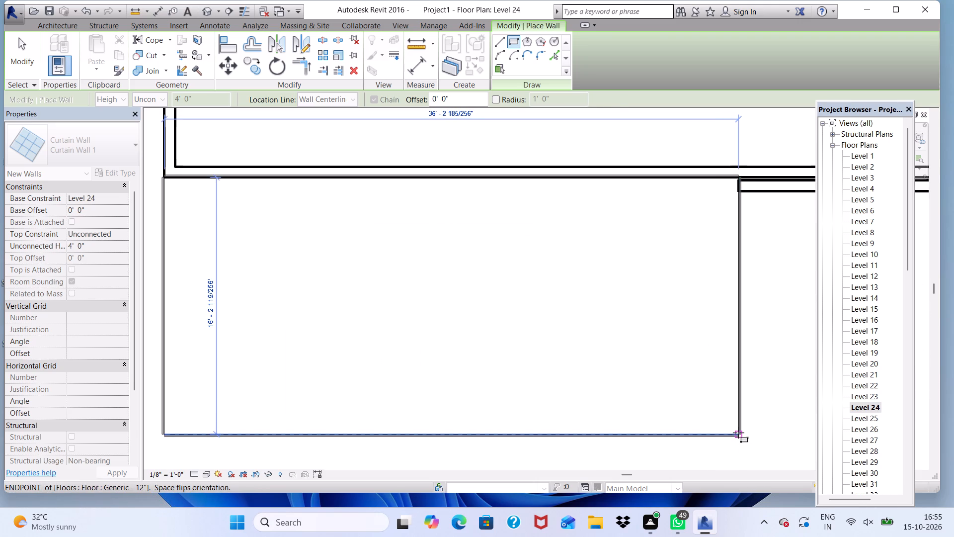
pyautogui.click(738, 433)
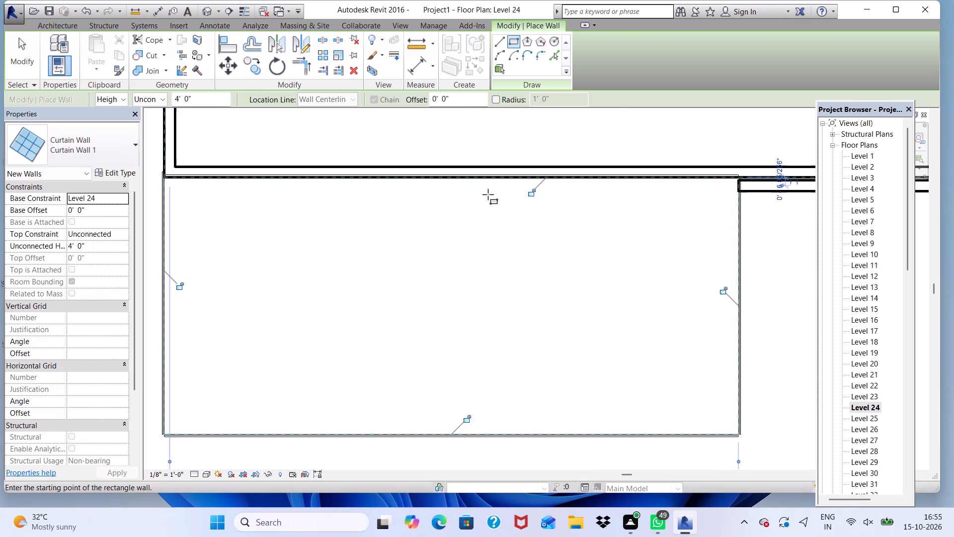
# On the Level 26 plan, draw a 4'-0" high Curtain Wall 1 rectangle about 16'-0" deep around the plain side's balcony slab.
pyautogui.doubleClick(863, 429)
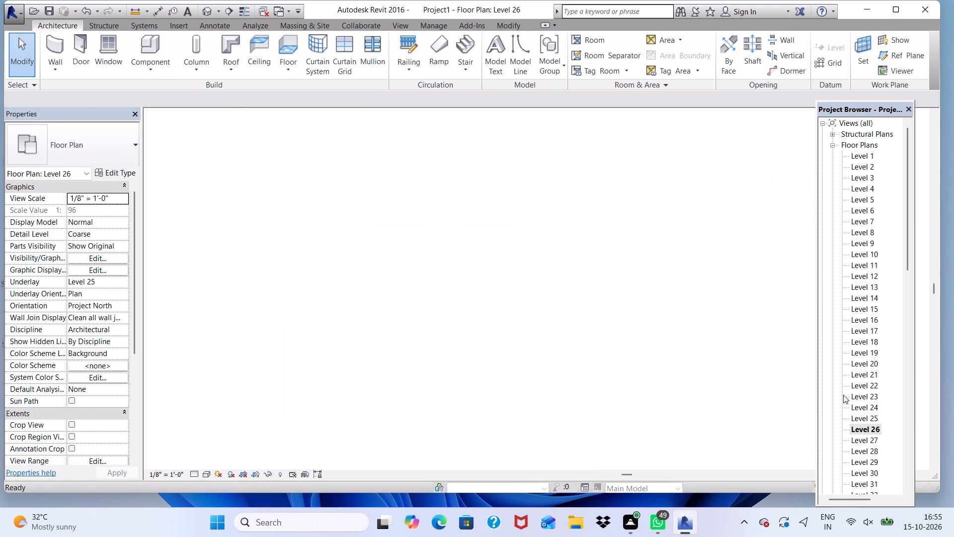
pyautogui.scroll(-4, 755, 353)
pyautogui.scroll(-4, 615, 279)
pyautogui.scroll(5, 662, 342)
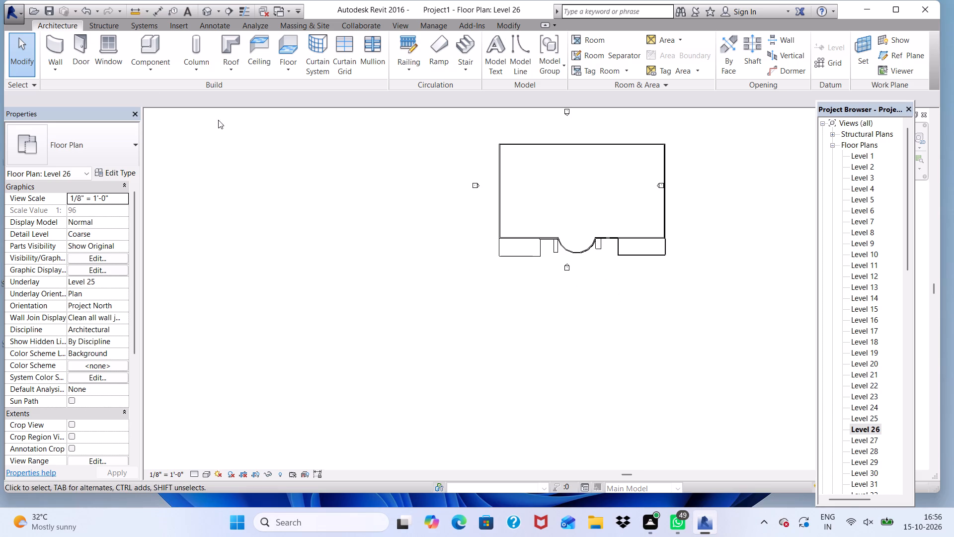
pyautogui.click(49, 41)
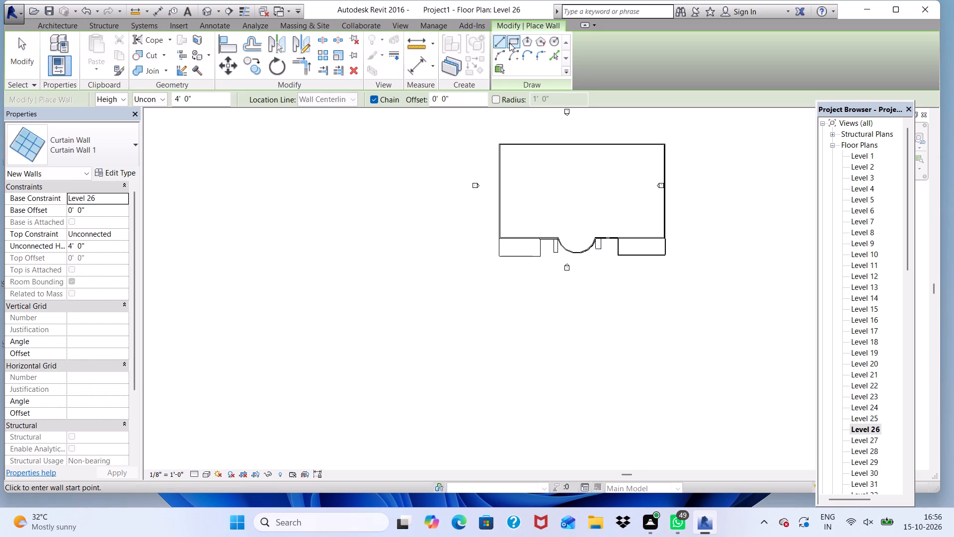
pyautogui.click(509, 43)
pyautogui.scroll(7, 519, 327)
pyautogui.scroll(-5, 538, 205)
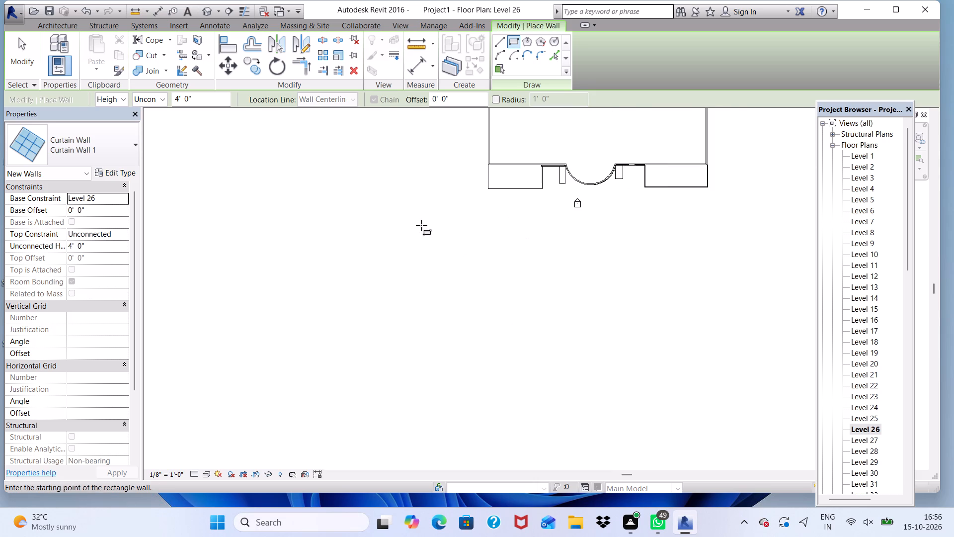
pyautogui.scroll(4, 484, 188)
pyautogui.scroll(-1, 537, 121)
pyautogui.scroll(9, 519, 140)
pyautogui.scroll(8, 462, 146)
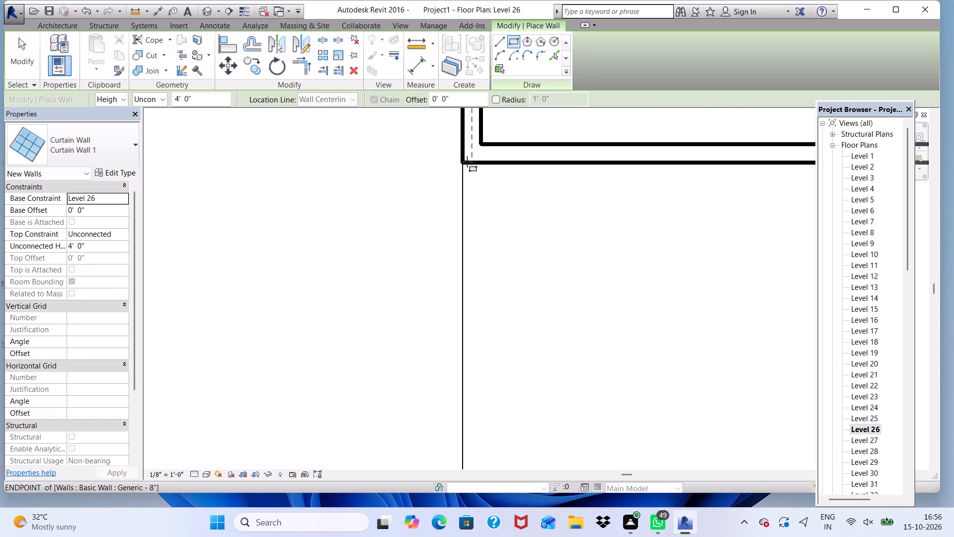
pyautogui.scroll(6, 467, 162)
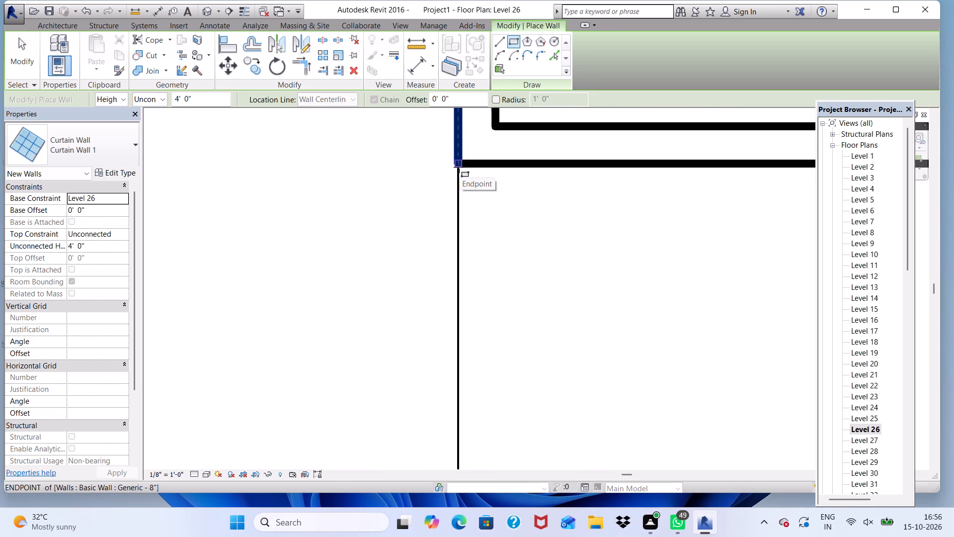
pyautogui.click(459, 167)
pyautogui.scroll(-5, 442, 220)
pyautogui.scroll(-5, 404, 136)
pyautogui.scroll(-9, 494, 133)
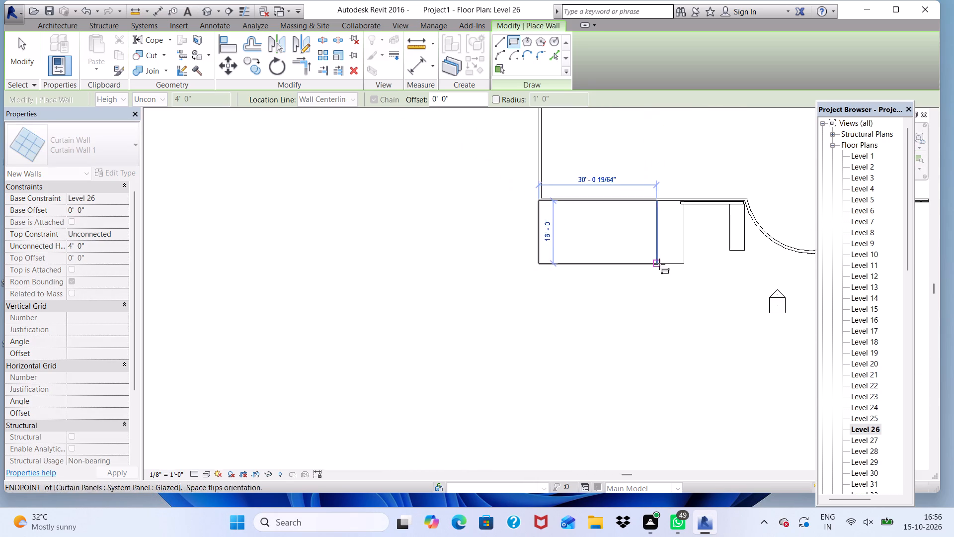
pyautogui.scroll(9, 676, 264)
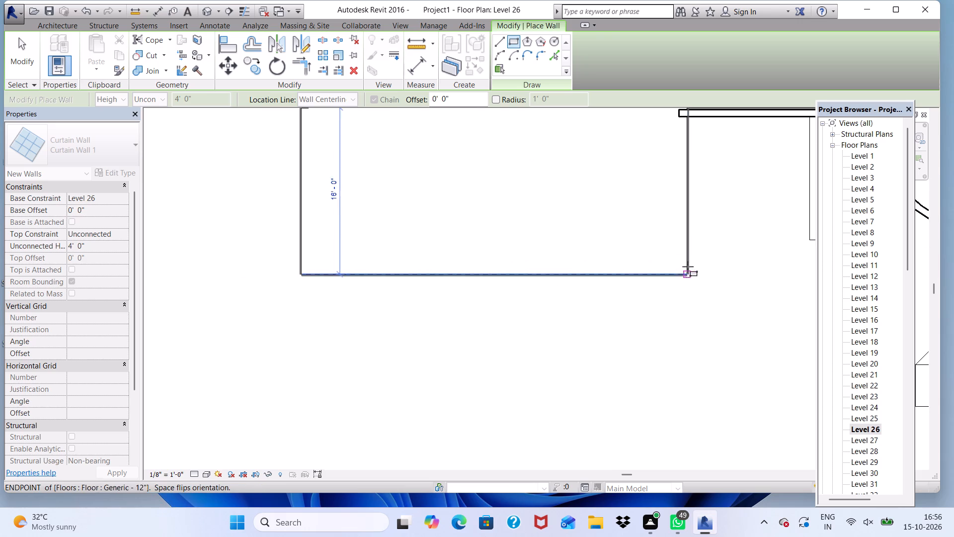
pyautogui.scroll(1, 688, 267)
pyautogui.click(682, 276)
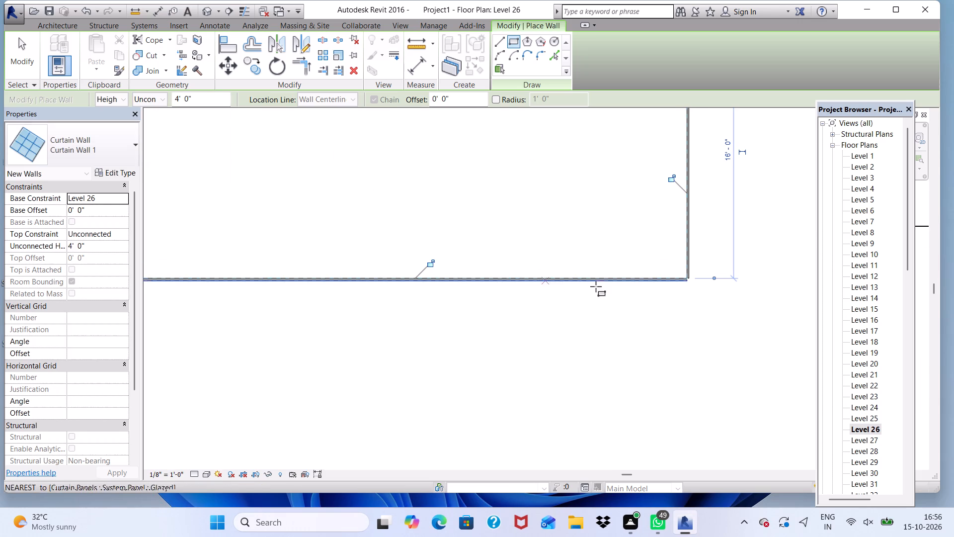
pyautogui.scroll(-1, 862, 448)
# On the Level 28 plan, draw a 4'-0" high Curtain Wall 1 rectangle about 38'-0" by 16'-0" around the plain side's balcony slab.
pyautogui.doubleClick(871, 442)
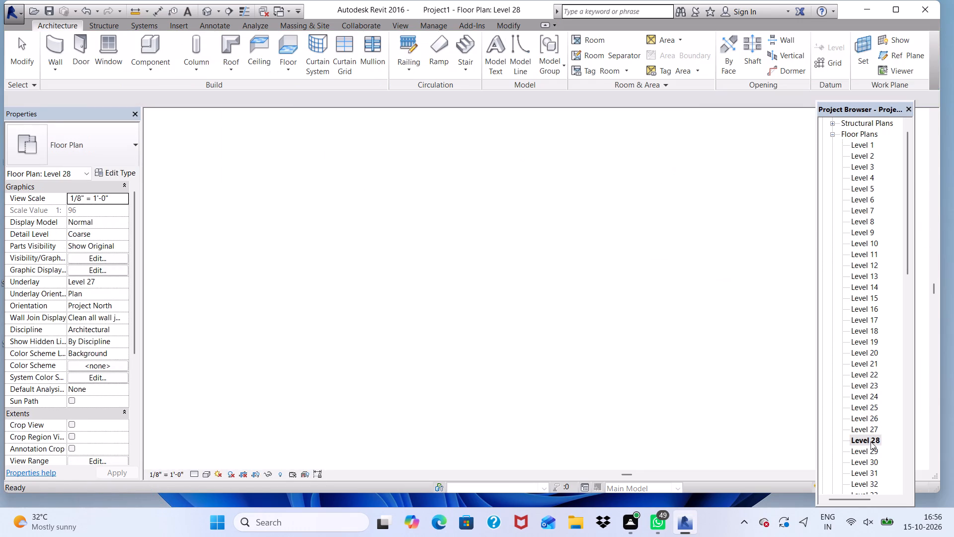
pyautogui.scroll(-4, 512, 231)
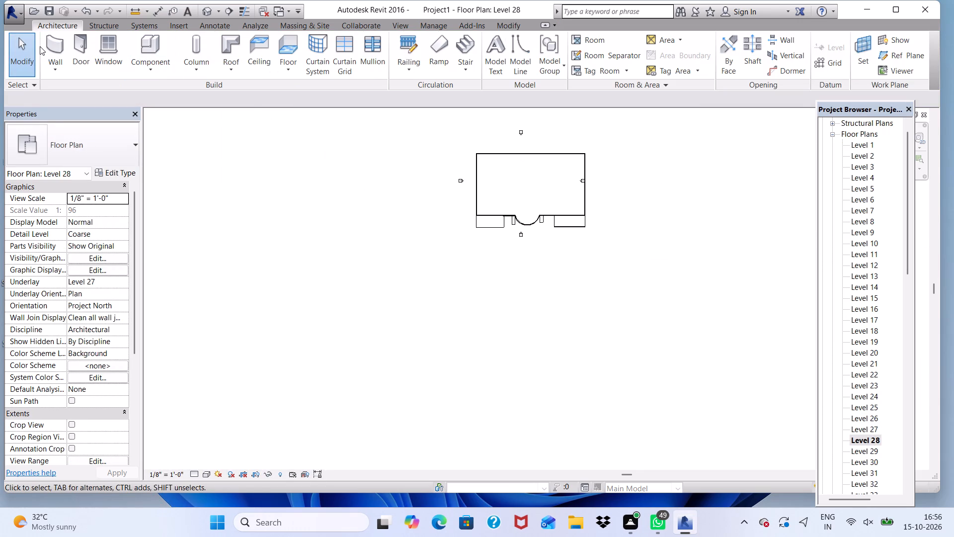
pyautogui.click(61, 48)
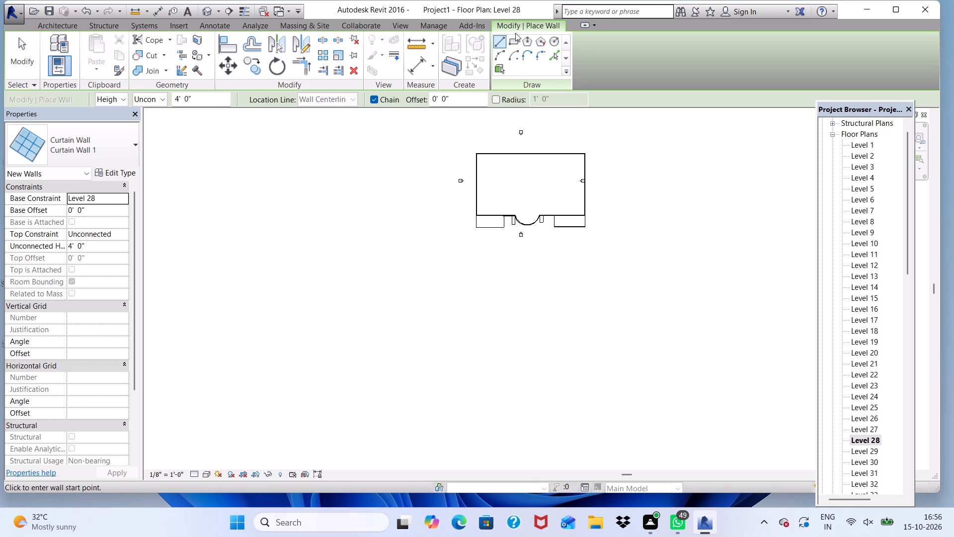
pyautogui.moveTo(515, 37); pyautogui.dragTo(520, 58)
pyautogui.scroll(6, 500, 280)
pyautogui.scroll(6, 458, 121)
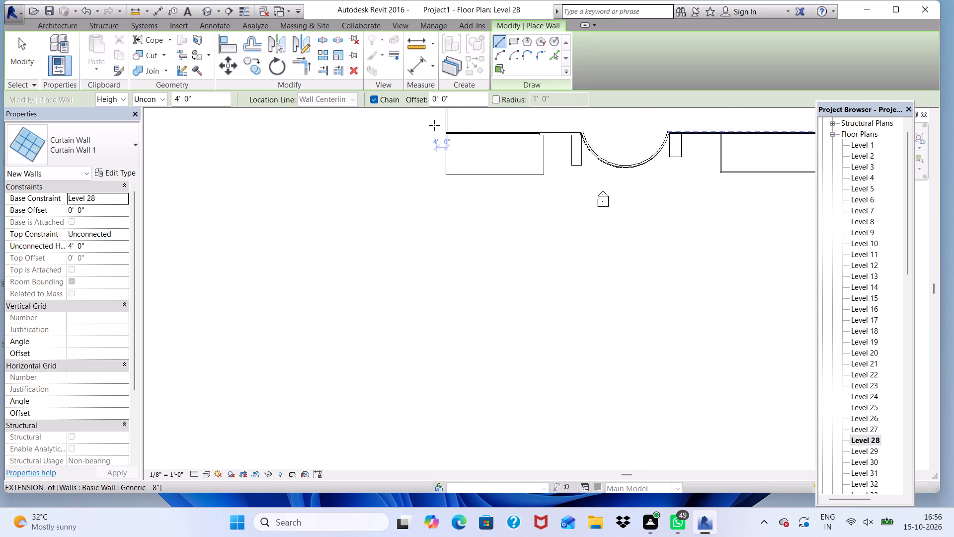
pyautogui.scroll(20, 434, 125)
pyautogui.scroll(2, 434, 125)
pyautogui.scroll(4, 418, 163)
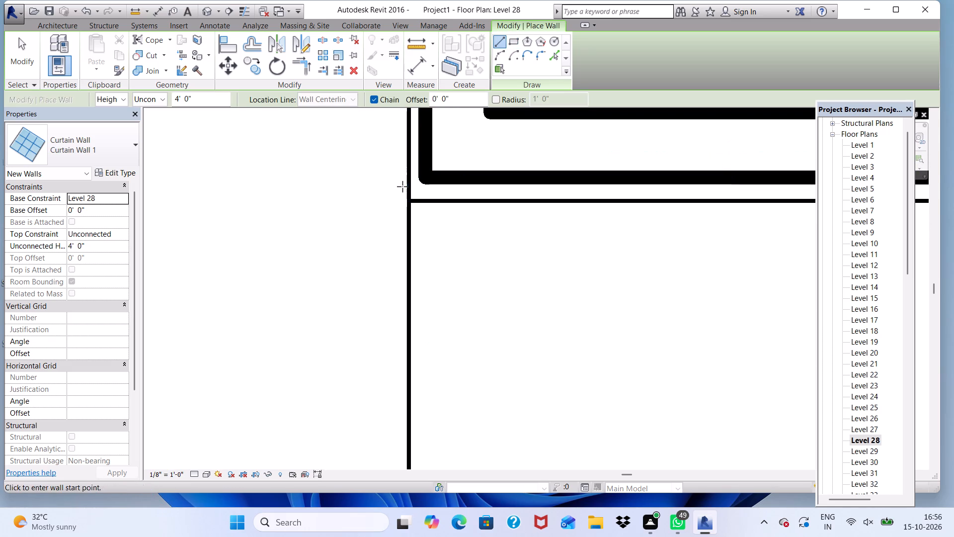
pyautogui.click(411, 200)
pyautogui.scroll(-5, 331, 154)
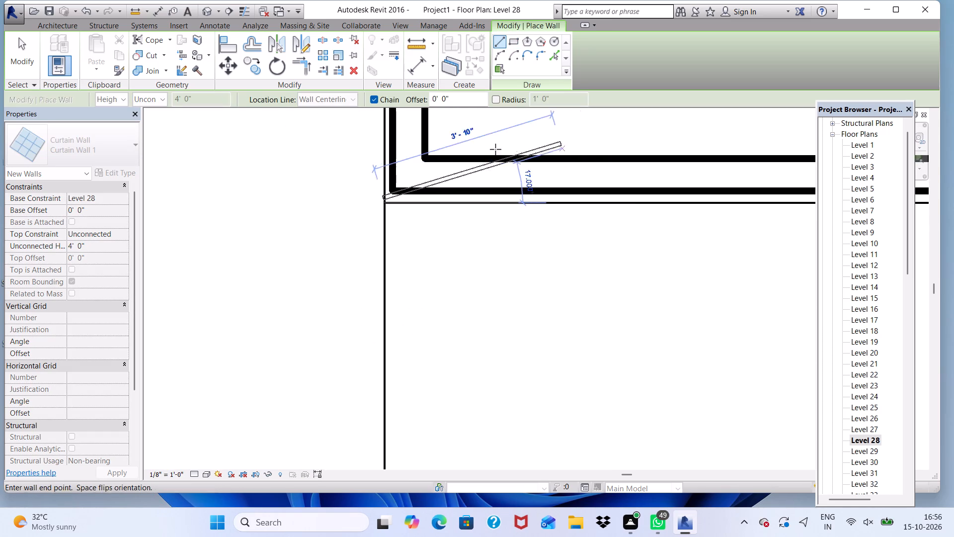
pyautogui.scroll(-4, 386, 196)
pyautogui.click(510, 37)
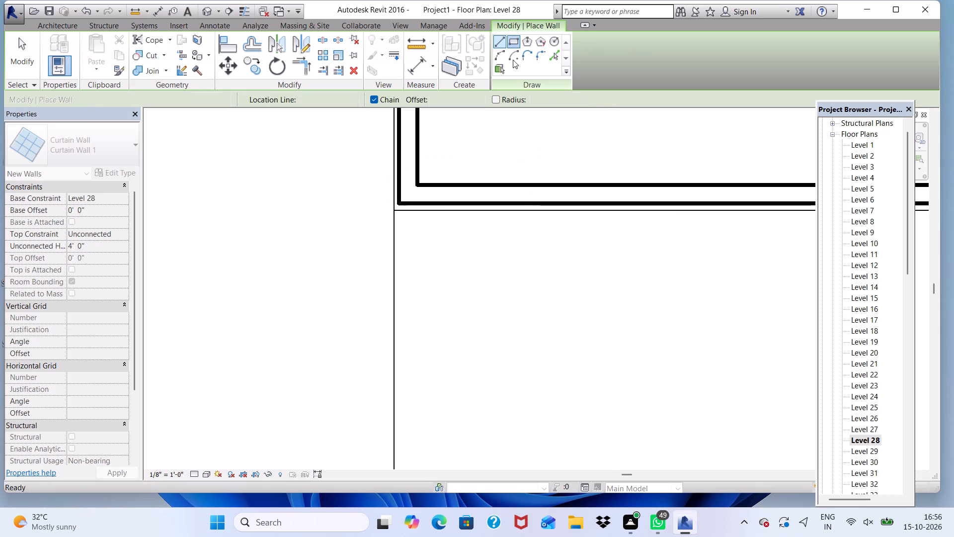
pyautogui.scroll(4, 390, 209)
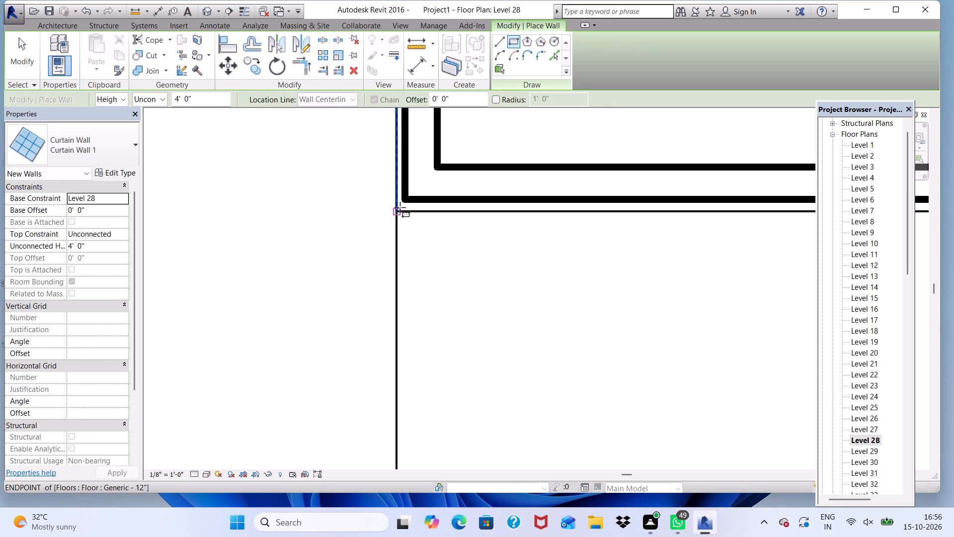
pyautogui.click(397, 211)
pyautogui.scroll(-5, 353, 209)
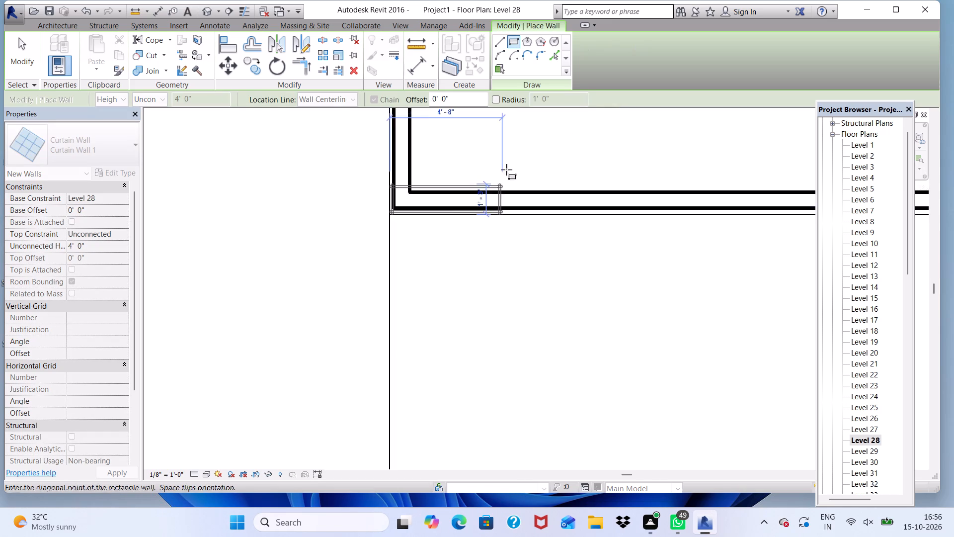
pyautogui.scroll(-5, 376, 189)
pyautogui.scroll(-5, 757, 100)
pyautogui.scroll(-6, 530, 223)
pyautogui.scroll(6, 640, 291)
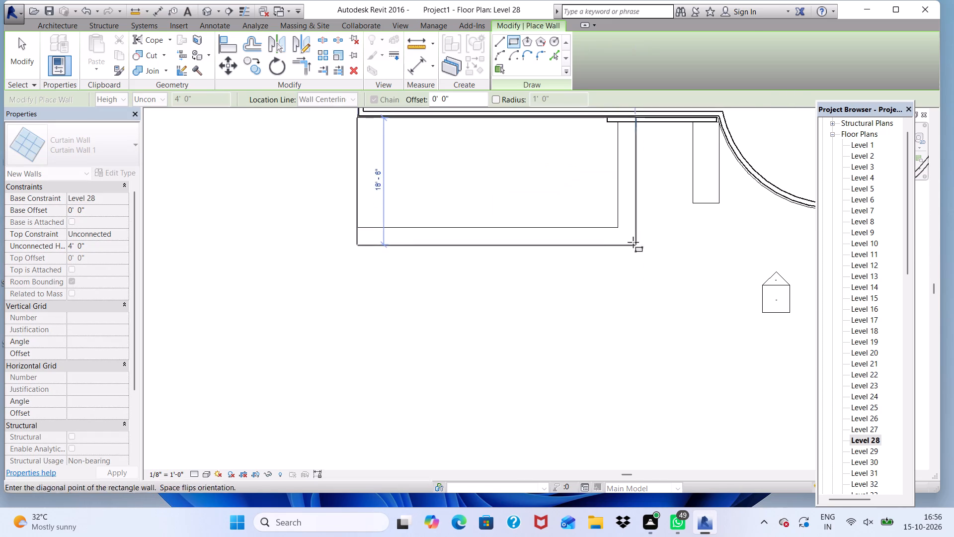
pyautogui.scroll(3, 610, 244)
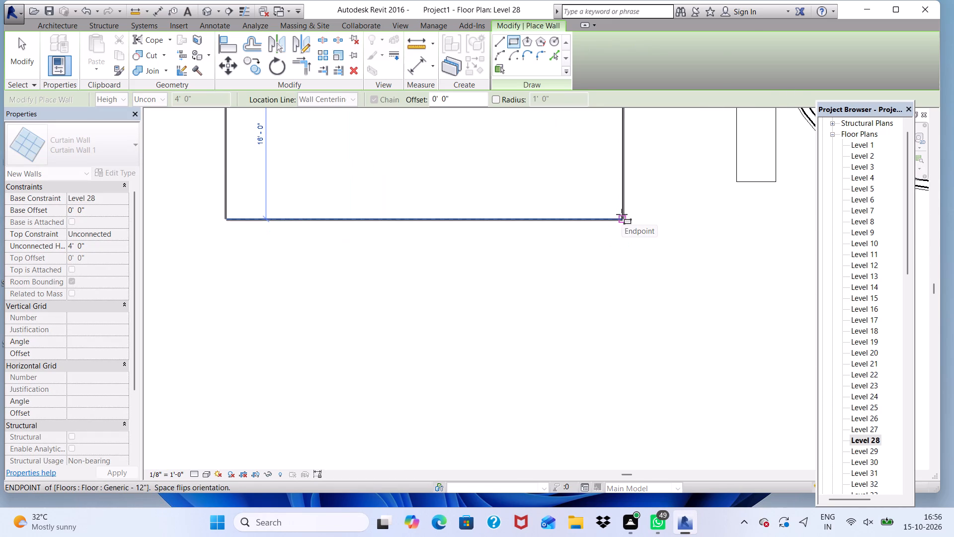
pyautogui.click(622, 214)
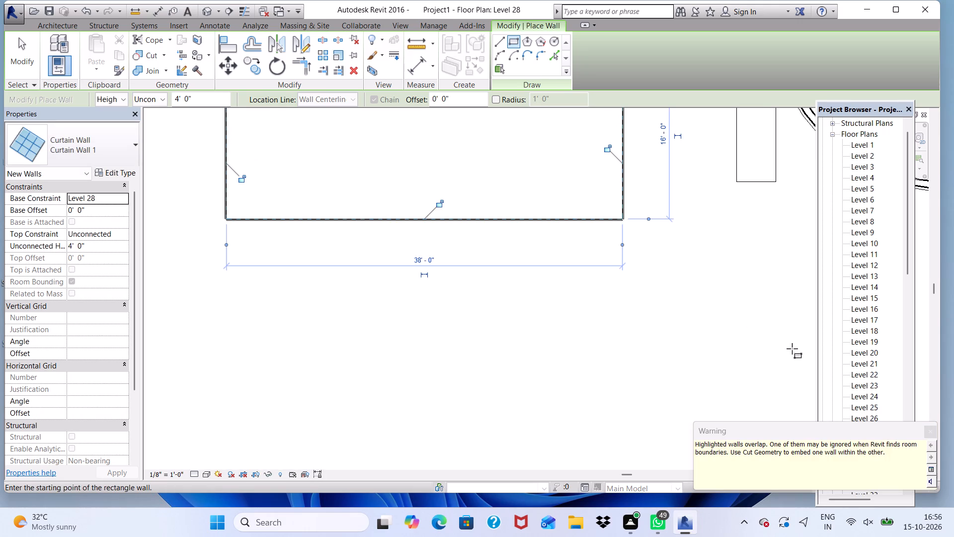
# On the Level 30 plan, draw a 4'-0" high Curtain Wall 1 rectangle about 35'-11" by 19'-9 1/2" around the plain side's balcony slab.
pyautogui.scroll(-3, 878, 373)
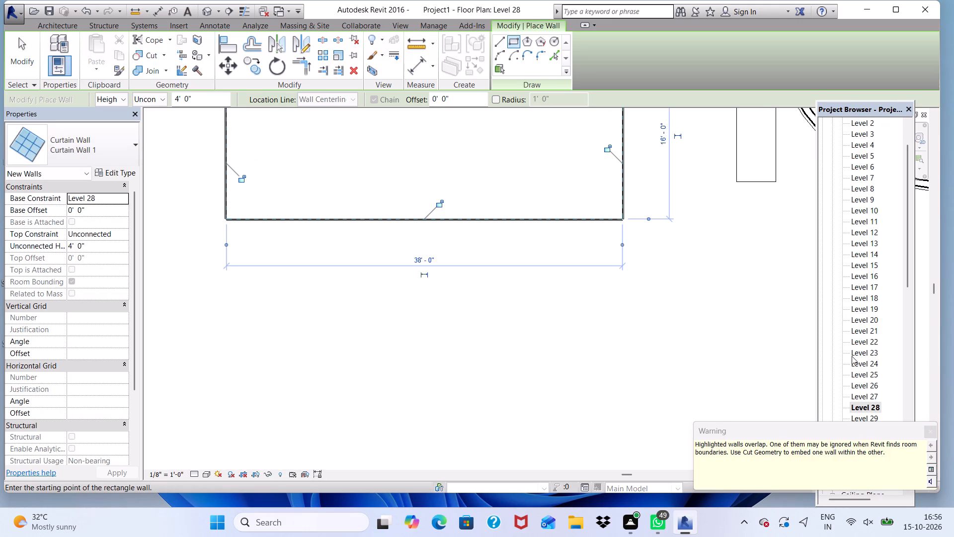
pyautogui.scroll(-3, 859, 368)
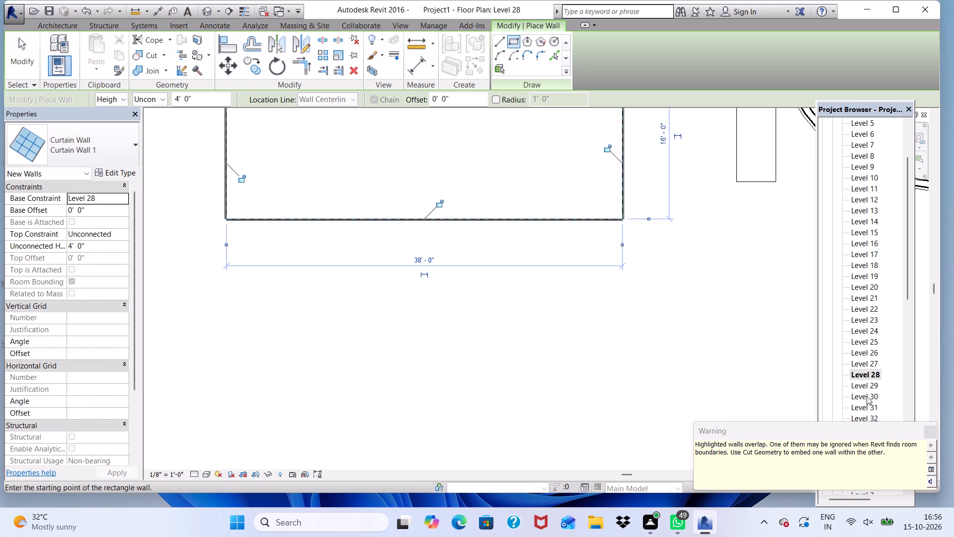
pyautogui.tripleClick(867, 396)
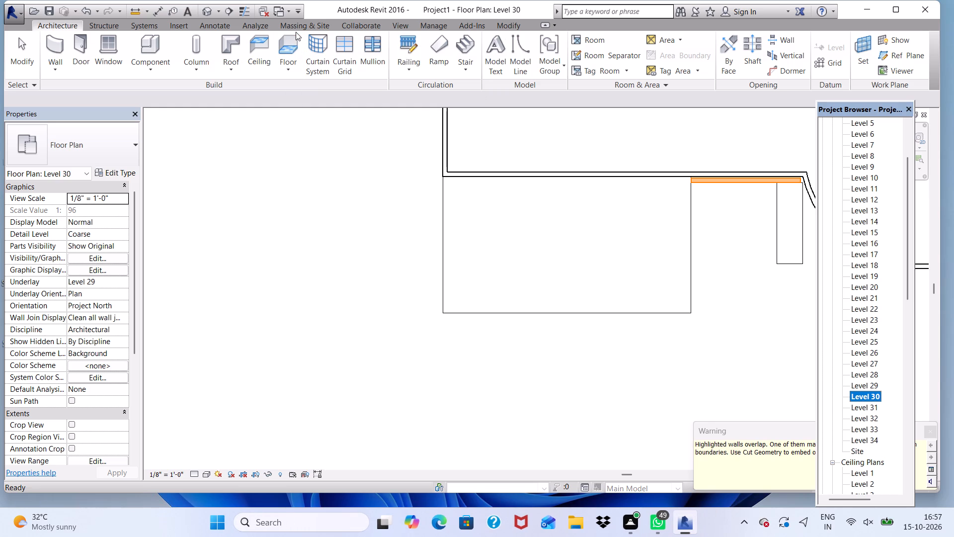
pyautogui.click(58, 46)
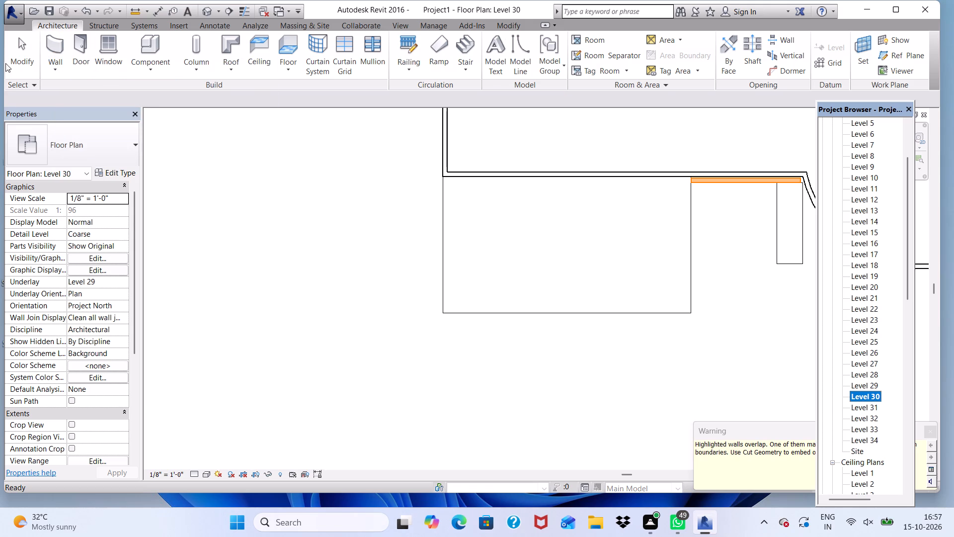
pyautogui.click(49, 43)
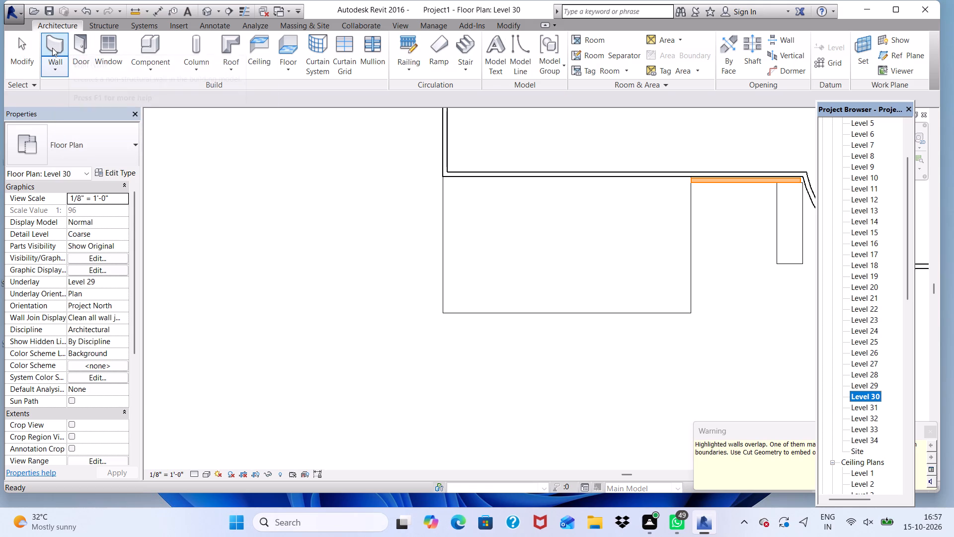
pyautogui.click(52, 48)
pyautogui.click(52, 48)
pyautogui.click(241, 250)
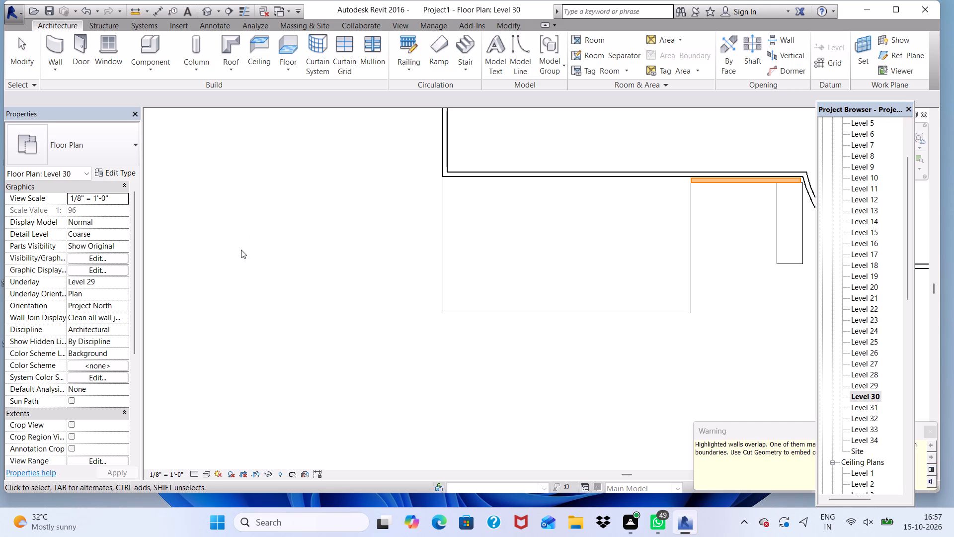
pyautogui.click(241, 250)
pyautogui.scroll(-9, 304, 312)
pyautogui.doubleClick(411, 332)
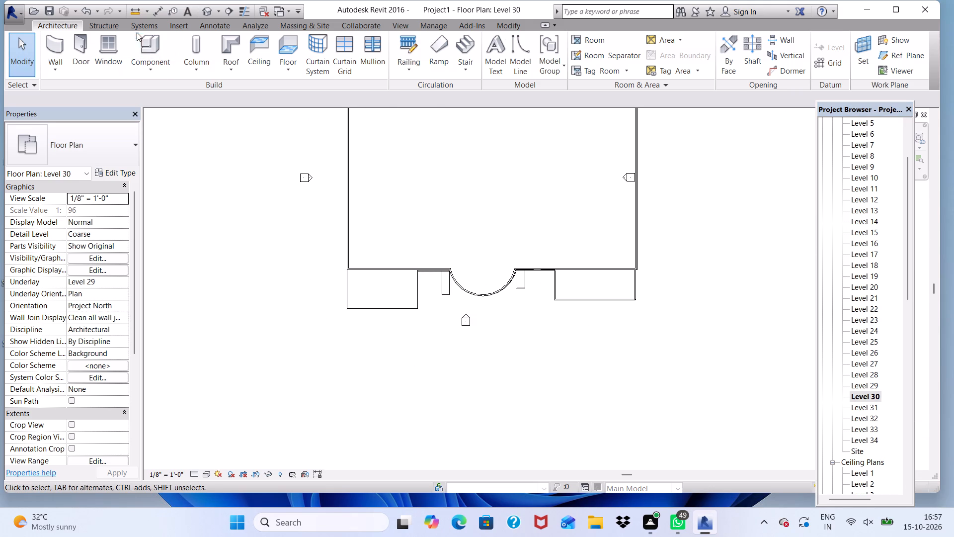
pyautogui.click(44, 42)
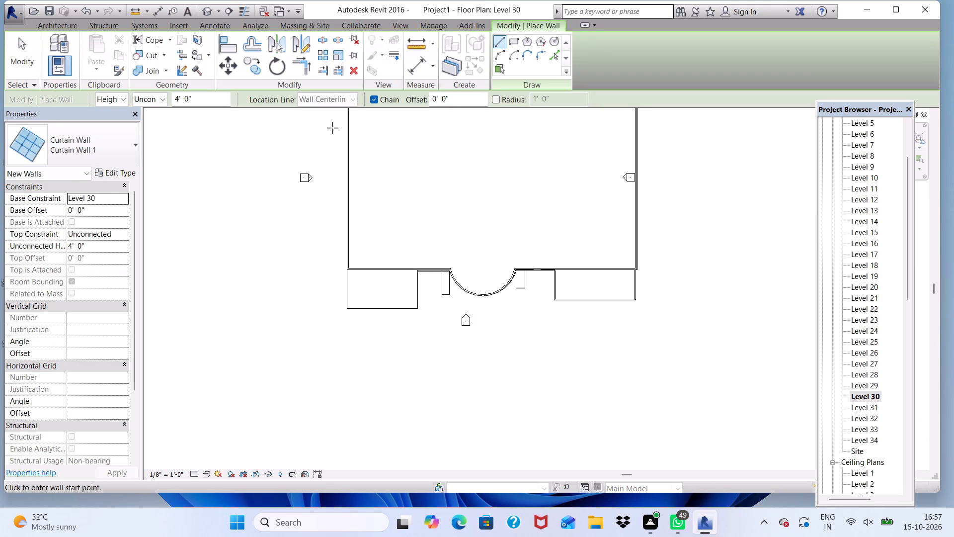
pyautogui.click(514, 44)
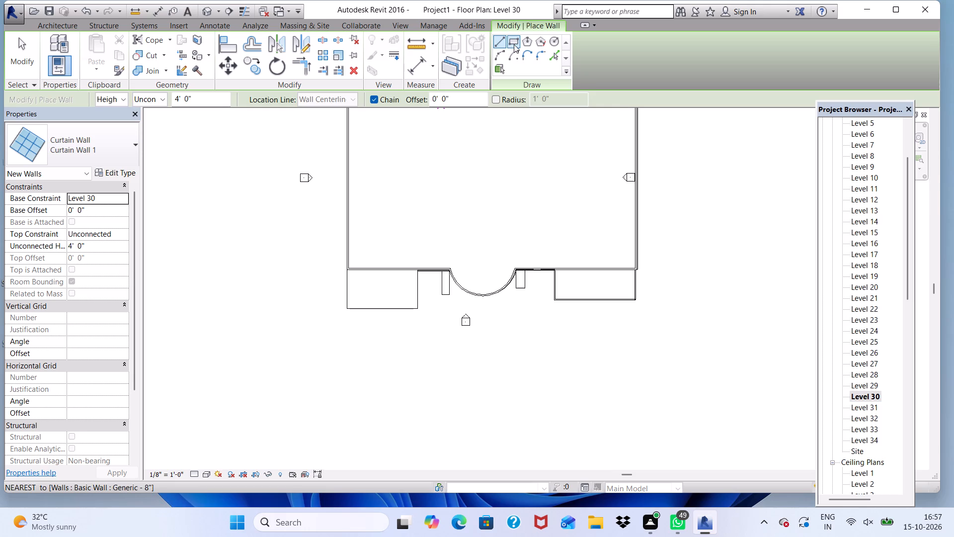
pyautogui.scroll(4, 407, 321)
pyautogui.scroll(8, 287, 249)
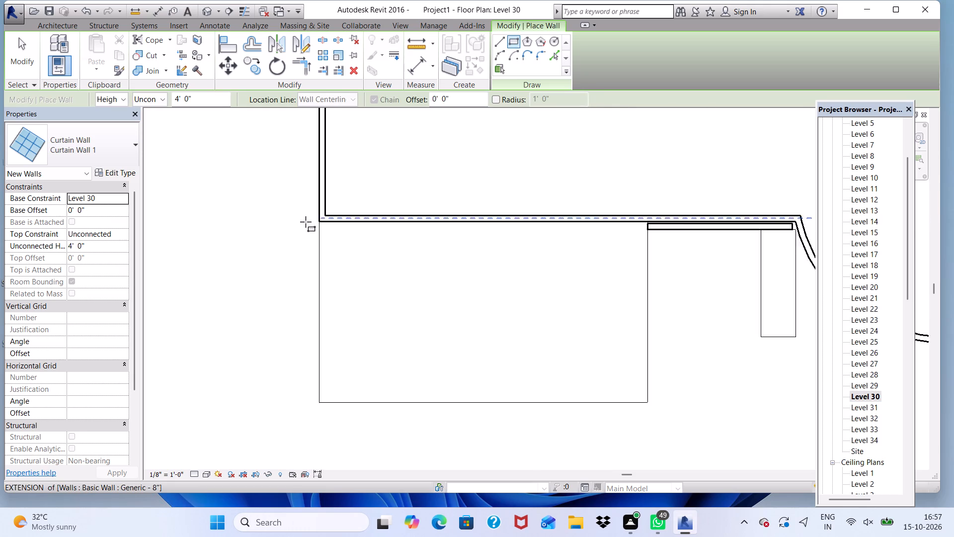
pyautogui.scroll(10, 311, 217)
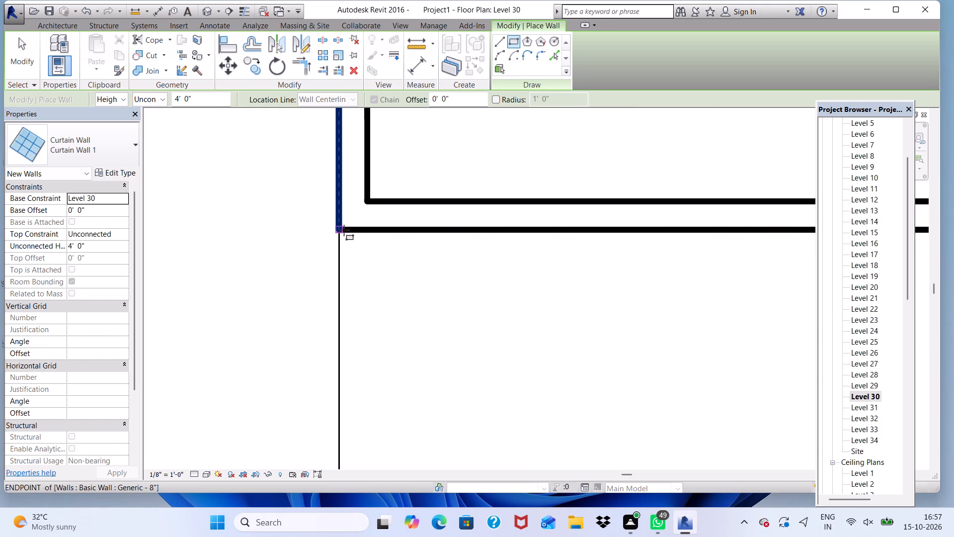
pyautogui.click(339, 232)
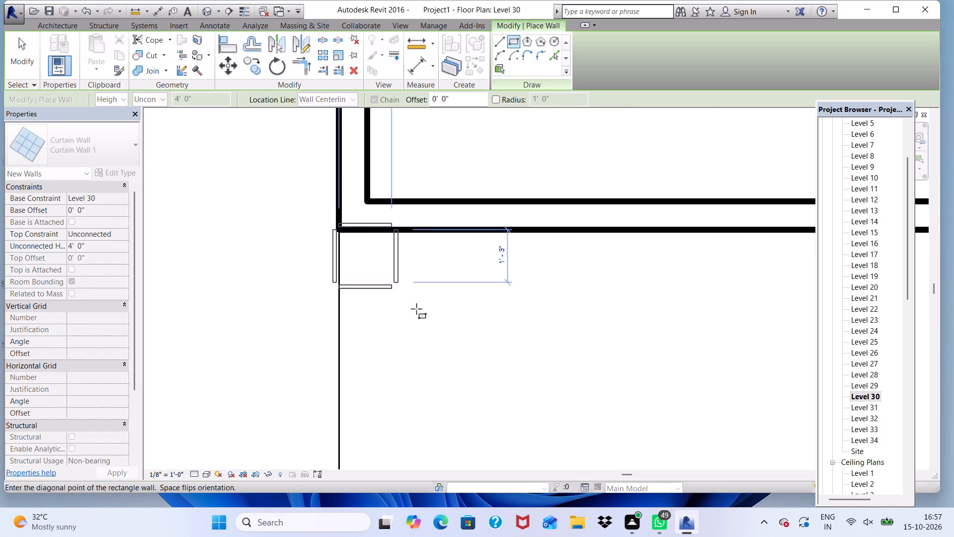
pyautogui.scroll(-5, 435, 317)
pyautogui.scroll(-6, 464, 266)
pyautogui.scroll(-6, 490, 234)
pyautogui.scroll(-2, 535, 229)
pyautogui.scroll(3, 636, 310)
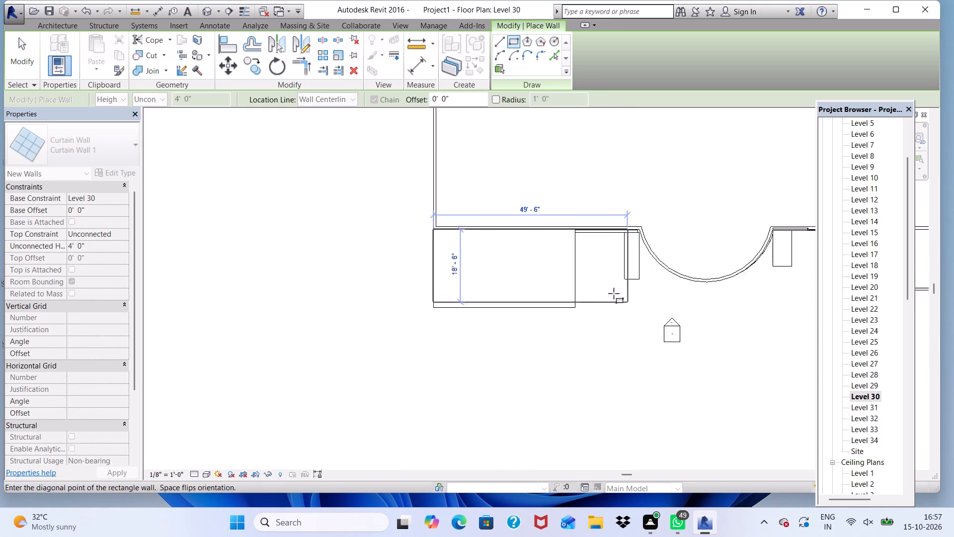
pyautogui.scroll(5, 561, 298)
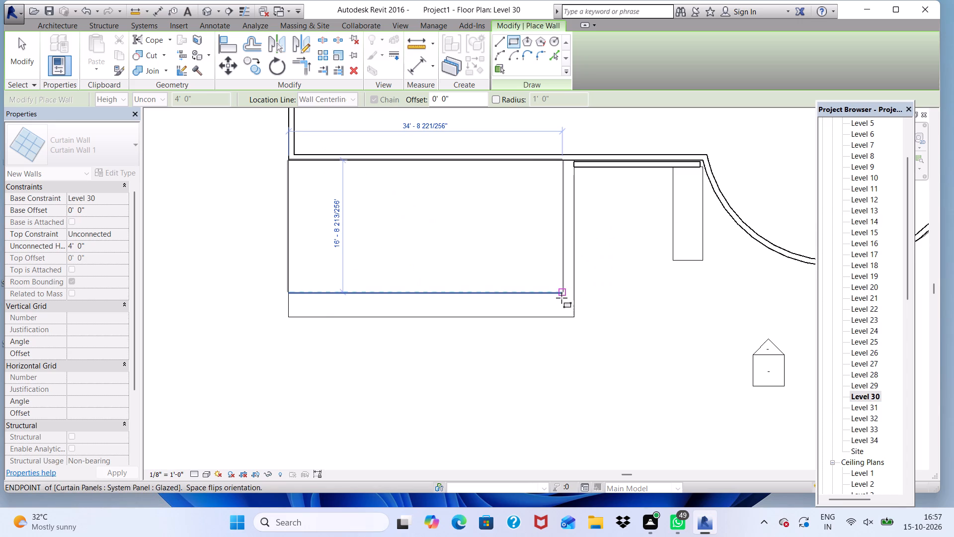
pyautogui.scroll(1, 559, 309)
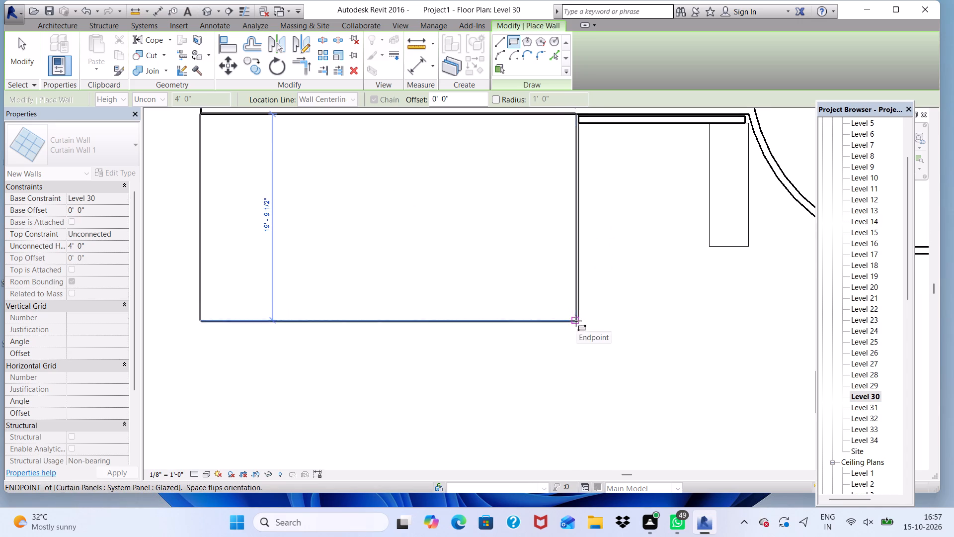
pyautogui.click(577, 320)
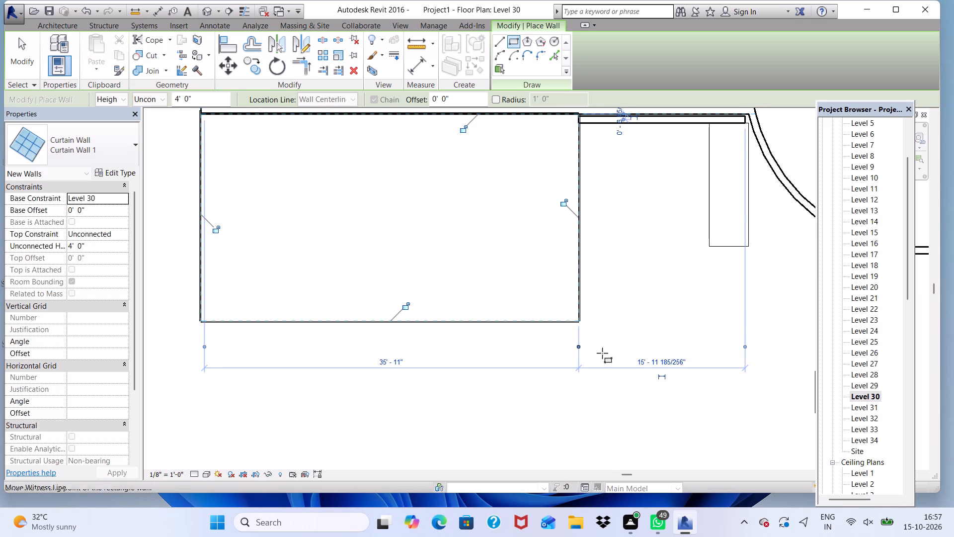
# On the Level 32 plan, draw a 4'-0" high Curtain Wall 1 rectangle about 35'-6" by 16'-6" around the plain side's balcony slab.
pyautogui.doubleClick(861, 417)
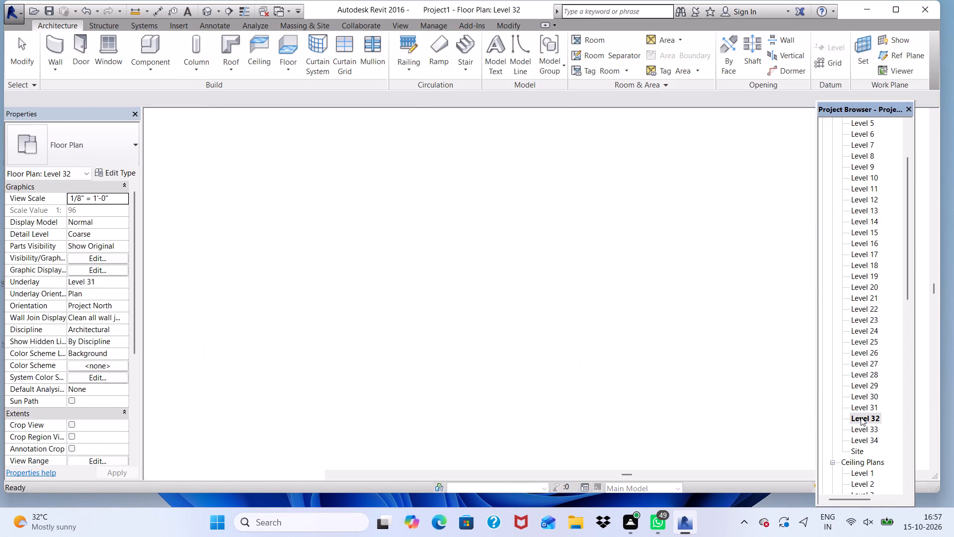
pyautogui.scroll(-4, 633, 335)
pyautogui.scroll(-4, 574, 343)
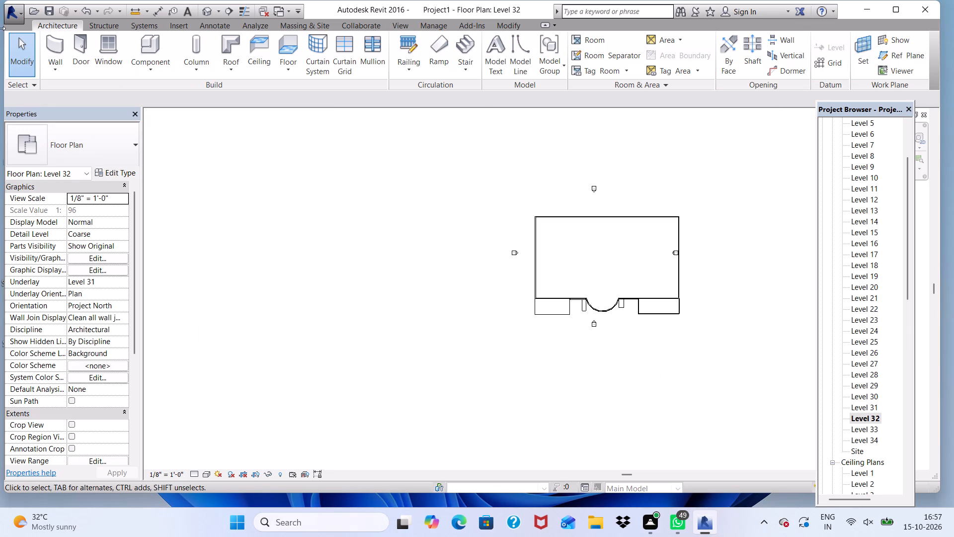
pyautogui.click(47, 38)
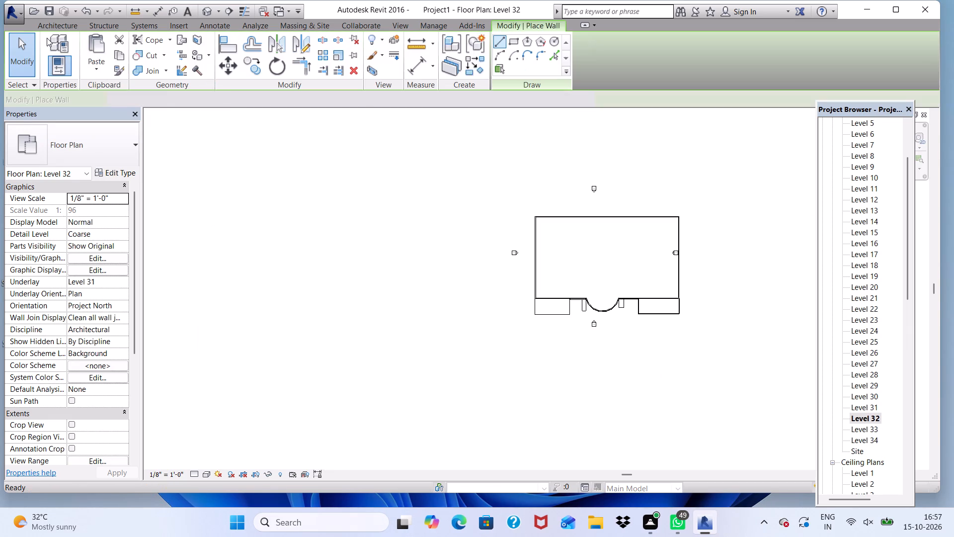
pyautogui.click(515, 36)
pyautogui.scroll(9, 539, 300)
pyautogui.scroll(-2, 531, 295)
pyautogui.scroll(1, 532, 292)
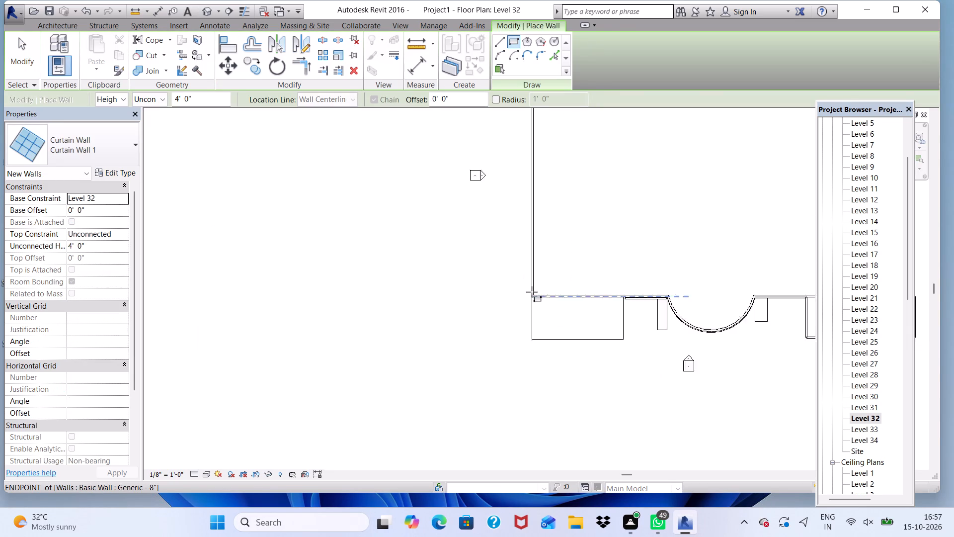
pyautogui.scroll(15, 532, 292)
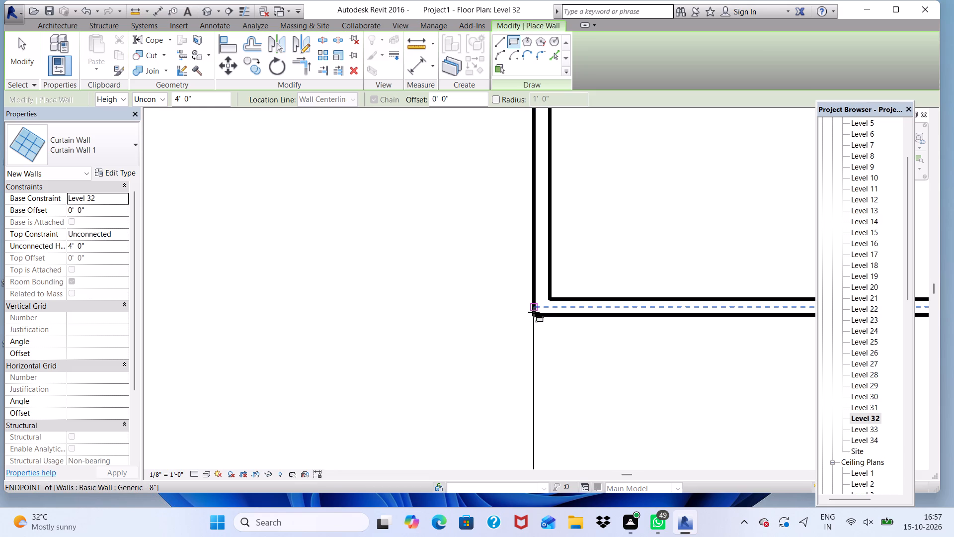
pyautogui.scroll(5, 533, 318)
pyautogui.click(533, 314)
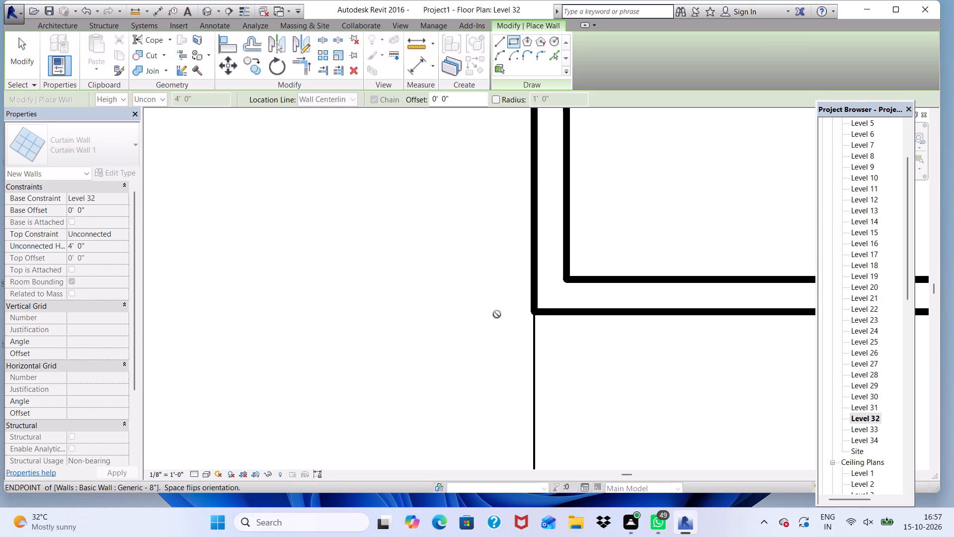
pyautogui.scroll(-5, 486, 314)
pyautogui.scroll(-5, 495, 244)
pyautogui.scroll(1, 690, 248)
pyautogui.scroll(-4, 672, 243)
pyautogui.scroll(-5, 584, 282)
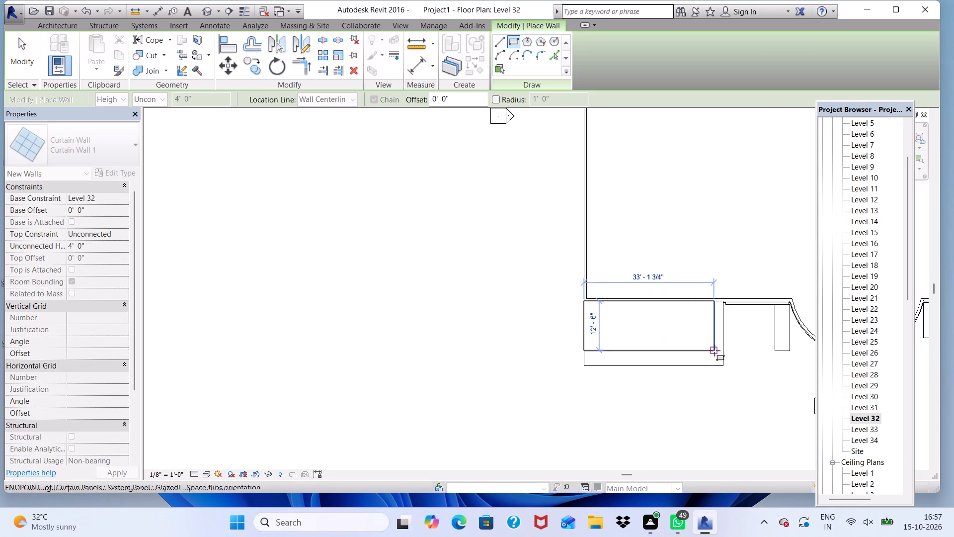
pyautogui.scroll(6, 722, 358)
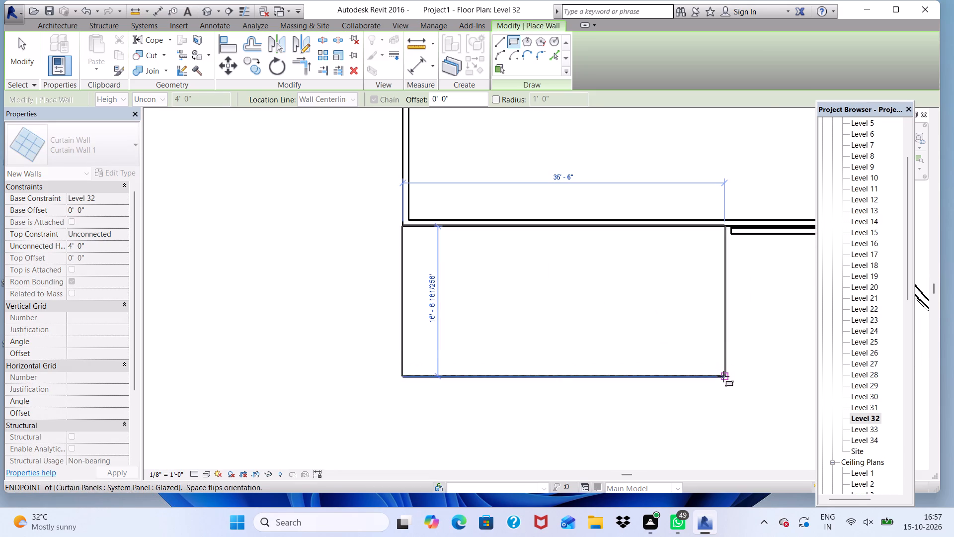
pyautogui.click(724, 374)
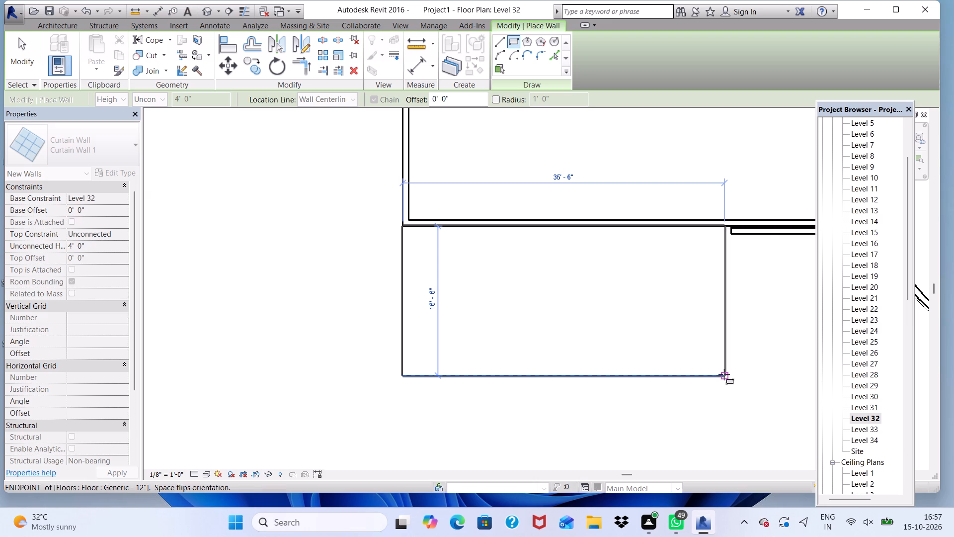
pyautogui.scroll(-3, 572, 293)
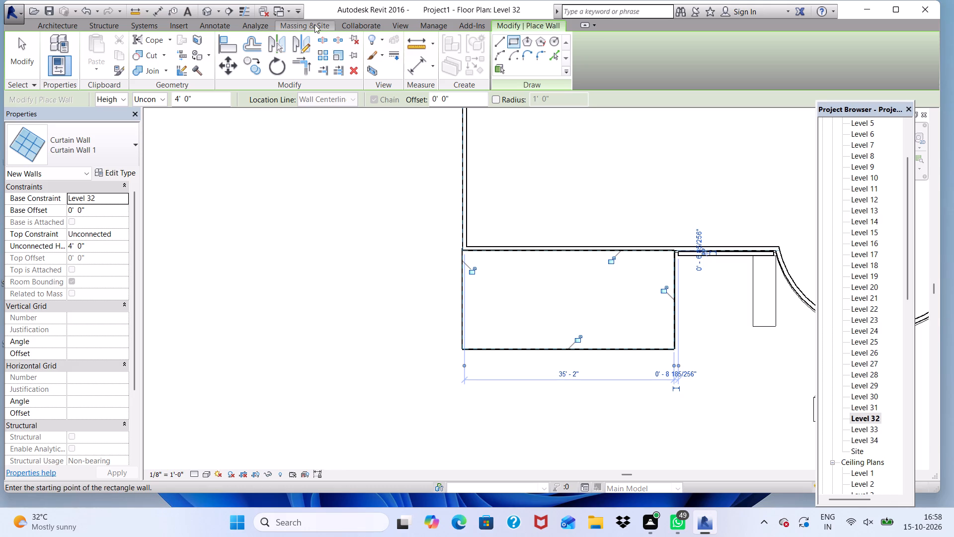
# Examine the tower's upper balcony railings in the 3D view, ending the wall command.
pyautogui.click(204, 10)
pyautogui.scroll(-2, 336, 241)
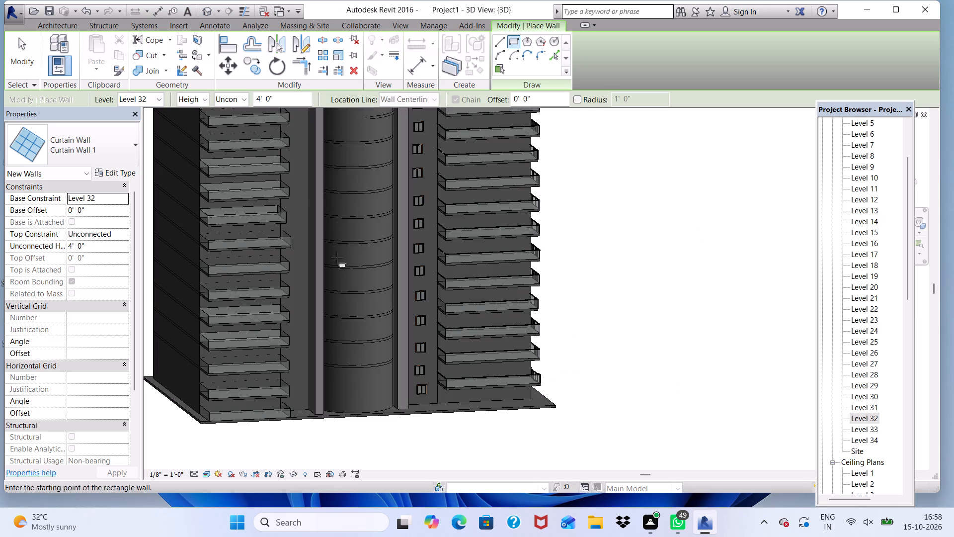
pyautogui.scroll(-3, 336, 258)
pyautogui.scroll(5, 289, 128)
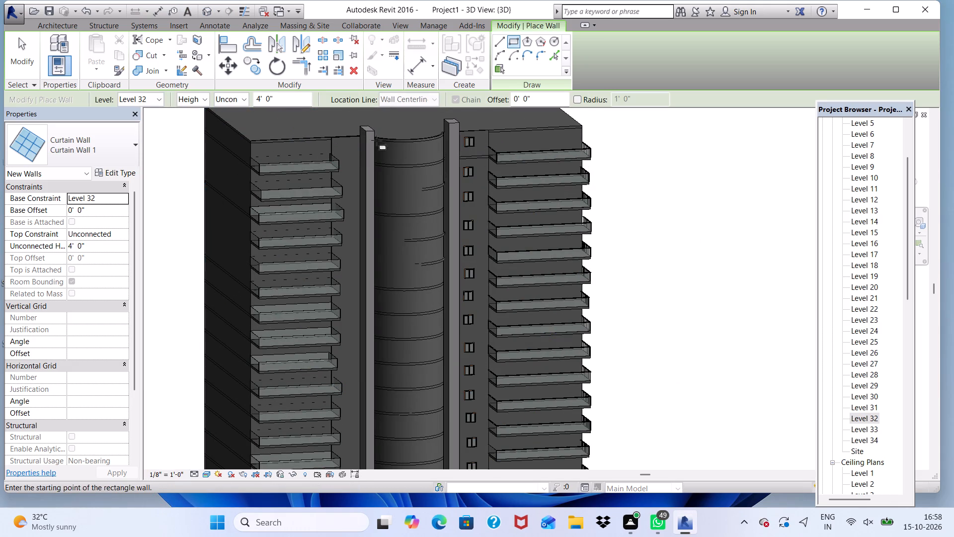
pyautogui.press('Escape')
pyautogui.scroll(10, 303, 151)
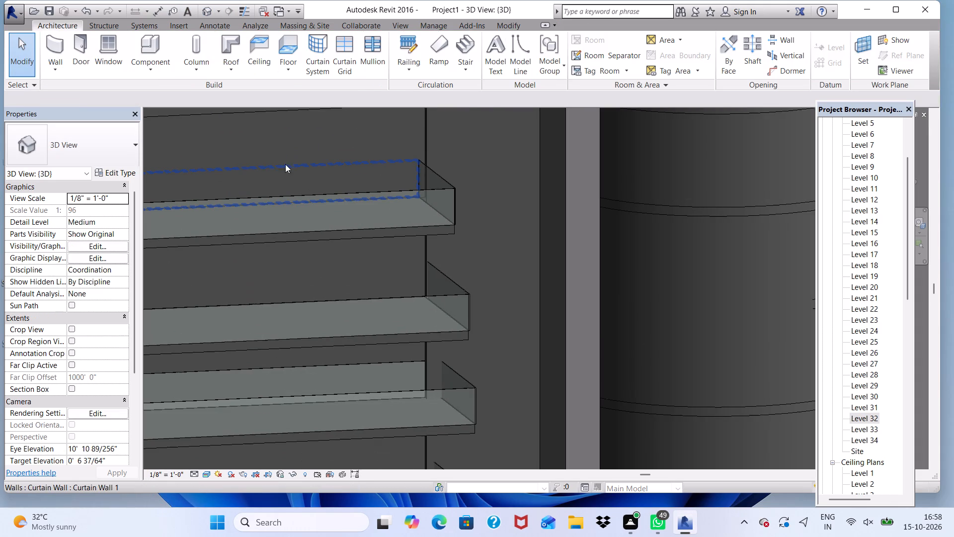
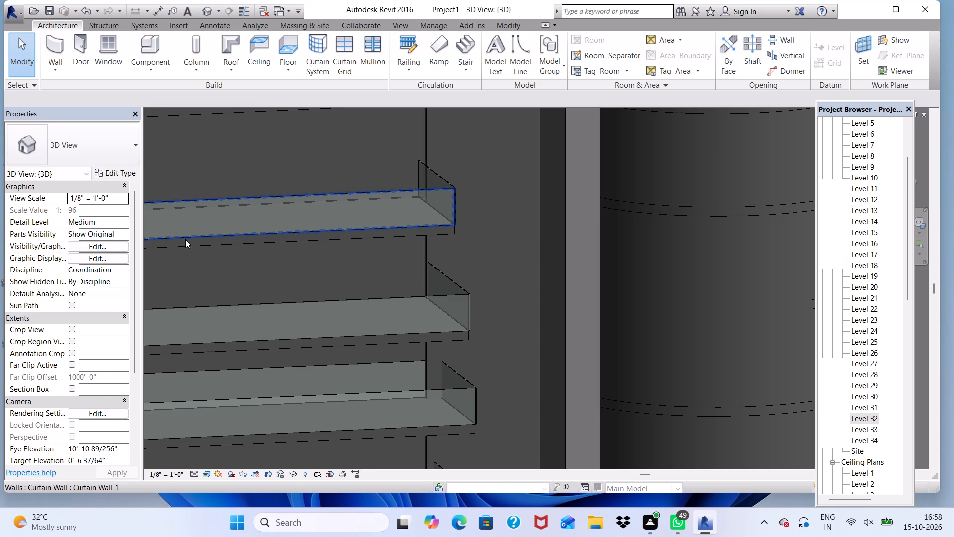
# Delete the back segment of the Level 28 curtain-wall railing, against the building wall on the plain side.
pyautogui.scroll(-1, 341, 239)
pyautogui.scroll(3, 428, 333)
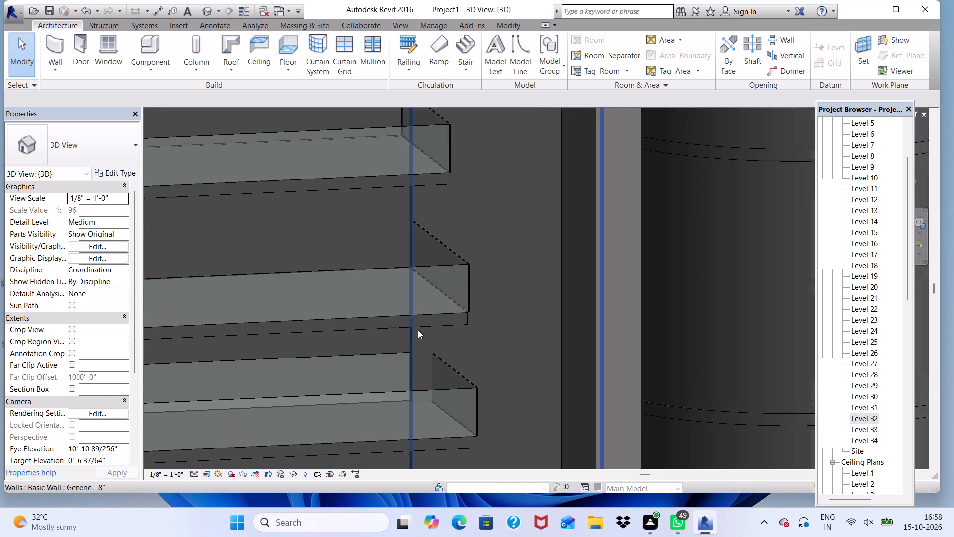
pyautogui.scroll(-5, 417, 333)
pyautogui.scroll(4, 266, 368)
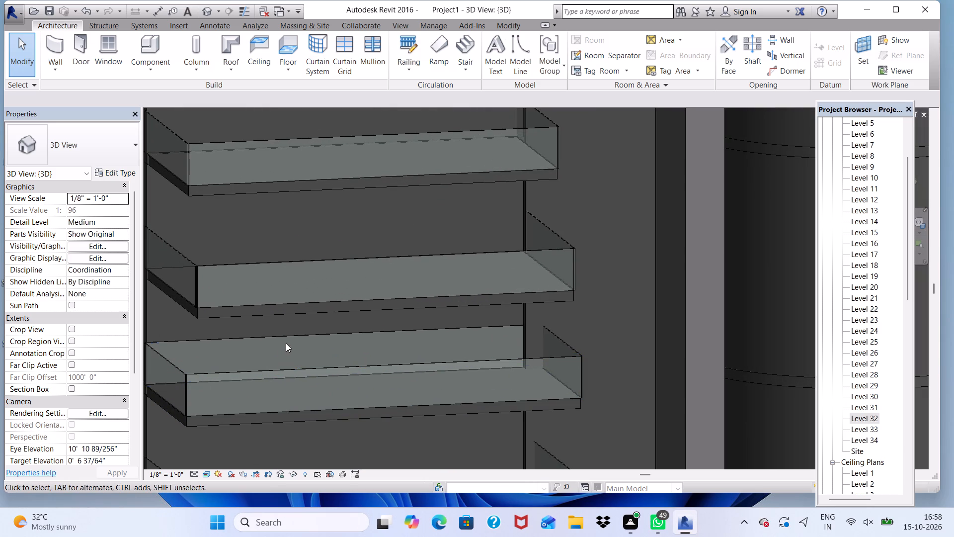
pyautogui.click(287, 334)
pyautogui.press('Delete')
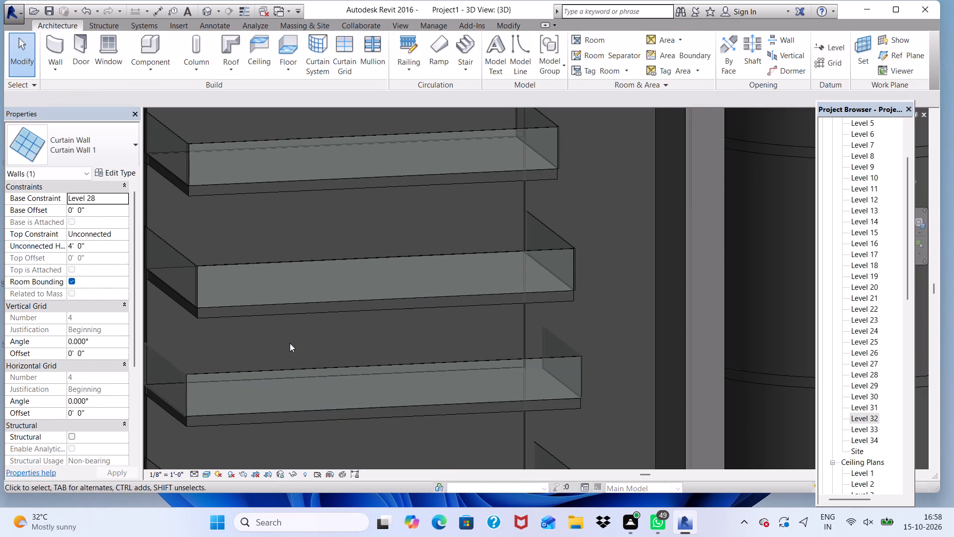
# Delete the back segment of the Level 20 curtain-wall railing along the plain side's building wall.
pyautogui.scroll(-3, 432, 273)
pyautogui.scroll(-2, 361, 327)
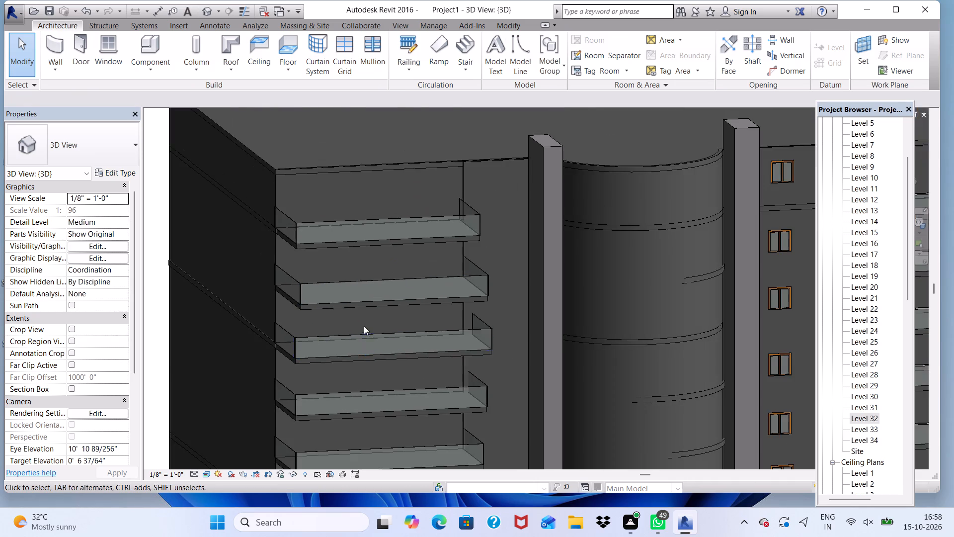
pyautogui.scroll(-1, 367, 337)
pyautogui.moveTo(353, 412); pyautogui.dragTo(300, 256, button='middle')
pyautogui.scroll(5, 296, 261)
pyautogui.scroll(-5, 296, 261)
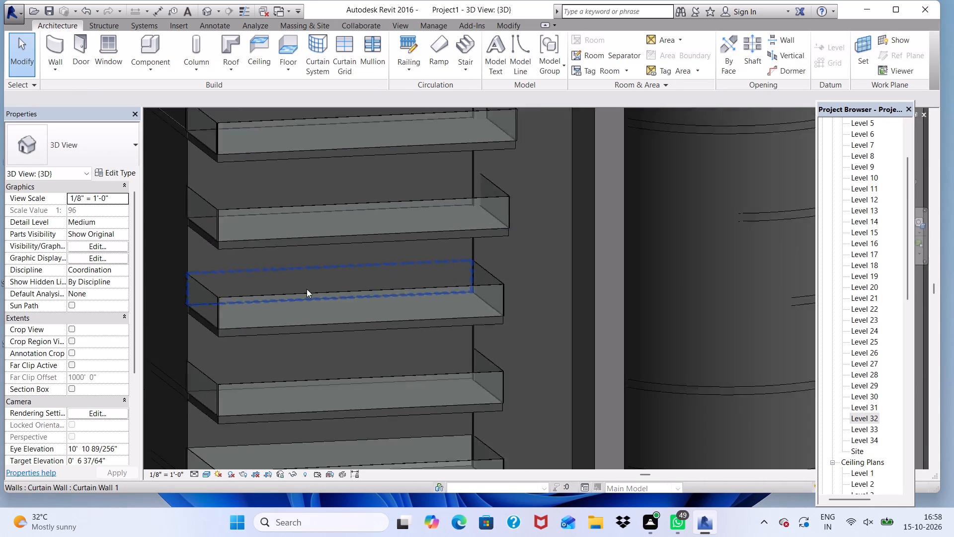
pyautogui.scroll(5, 285, 323)
pyautogui.scroll(-5, 304, 261)
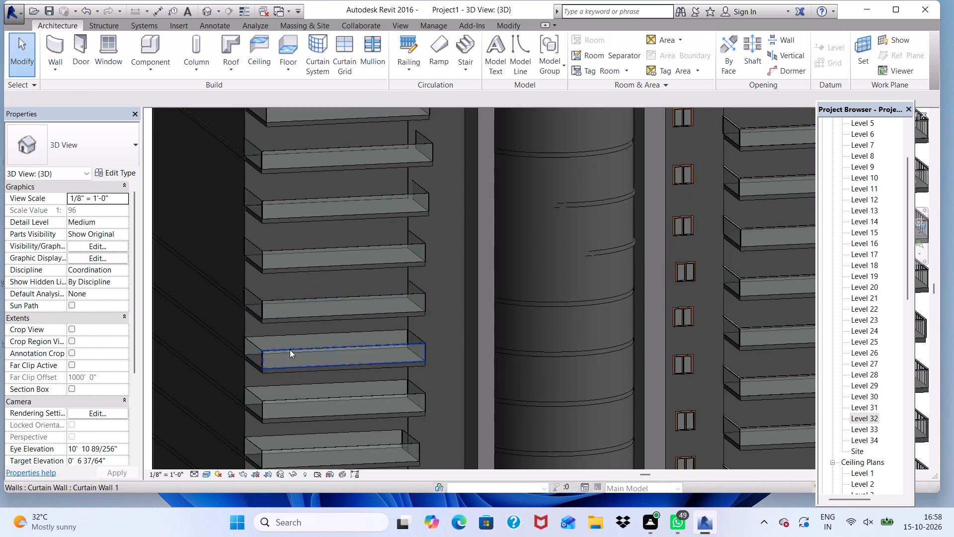
pyautogui.scroll(2, 289, 344)
pyautogui.click(290, 335)
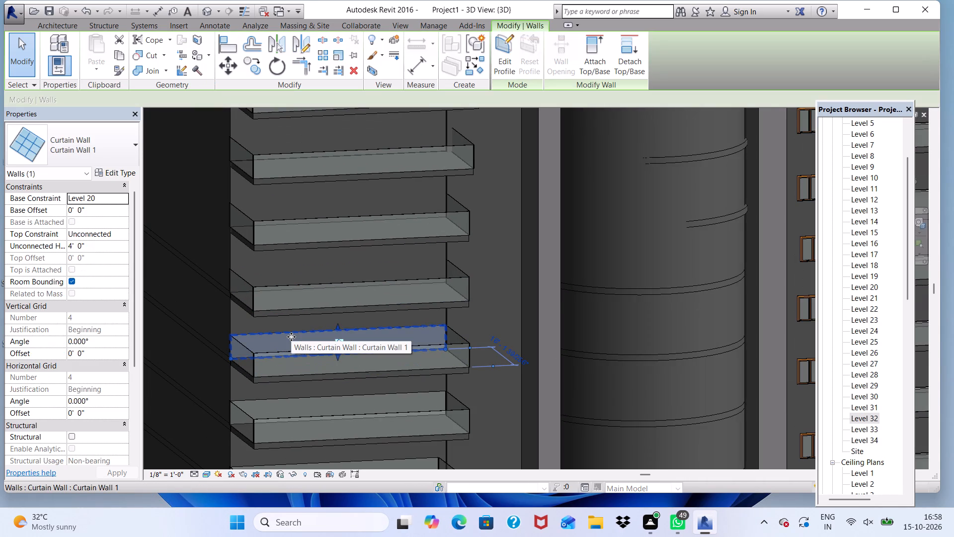
pyautogui.press('Delete')
# Delete the back segments of the Level 18 and Level 16 curtain-wall railings along the plain side's building wall.
pyautogui.scroll(-4, 283, 351)
pyautogui.scroll(6, 306, 370)
pyautogui.click(279, 391)
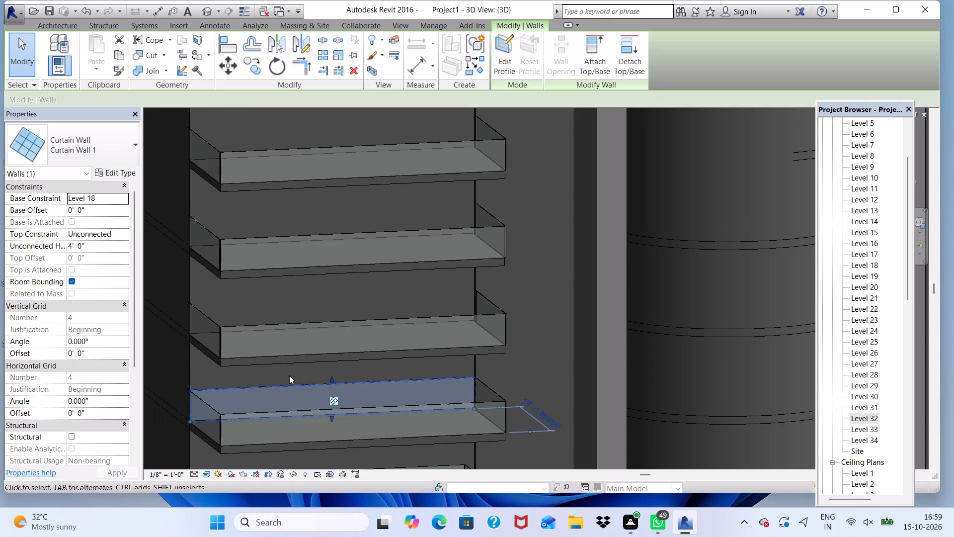
pyautogui.press('Delete')
pyautogui.scroll(-6, 302, 404)
pyautogui.scroll(1, 379, 223)
pyautogui.scroll(-1, 376, 252)
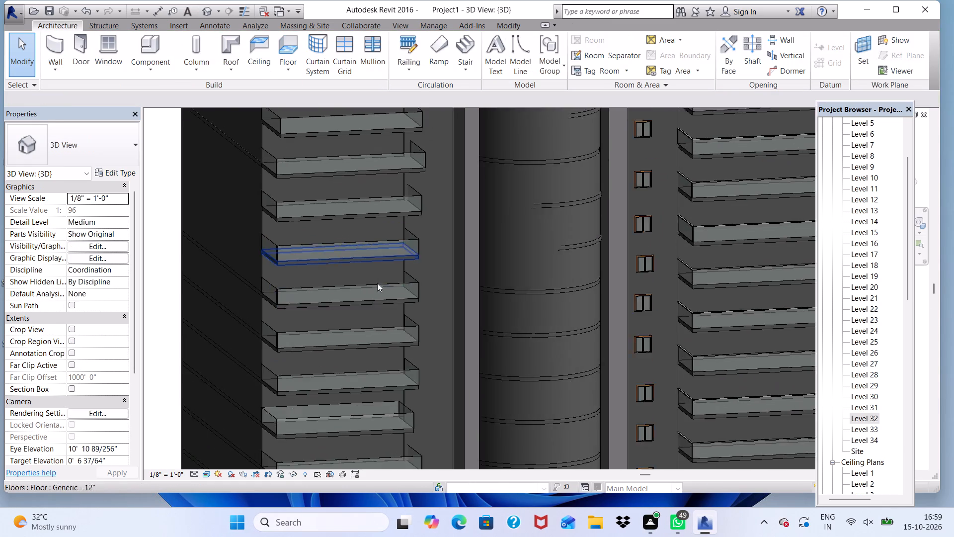
pyautogui.scroll(-3, 377, 283)
pyautogui.scroll(7, 340, 372)
pyautogui.click(298, 383)
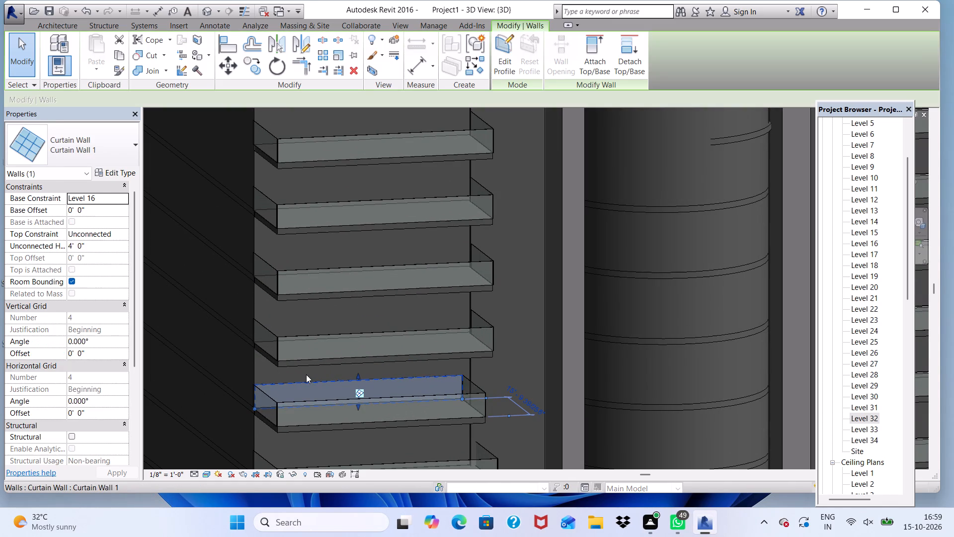
pyautogui.press('Delete')
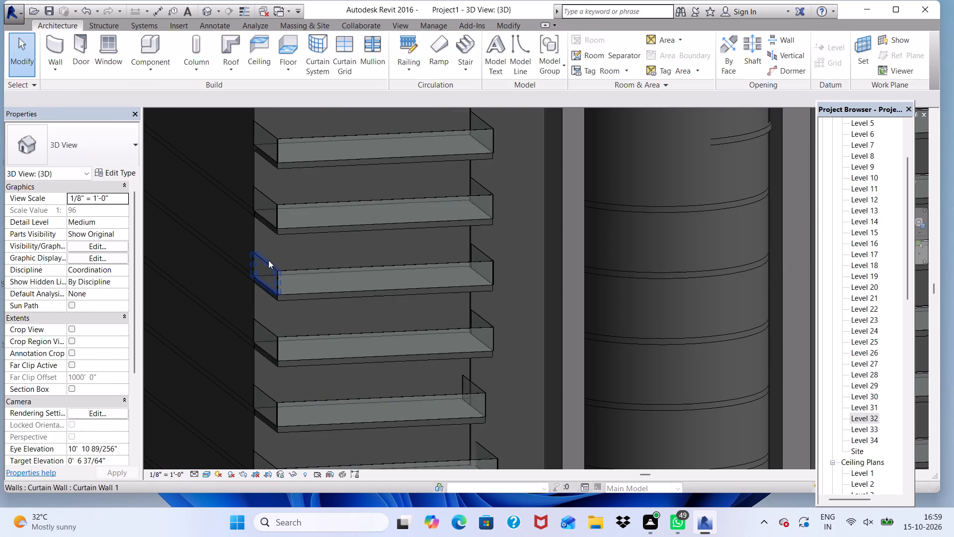
# Delete the back curtain-wall segments against the building wall on the two lower plain-side balconies that still have them.
pyautogui.scroll(-6, 272, 258)
pyautogui.scroll(-5, 291, 348)
pyautogui.scroll(12, 299, 401)
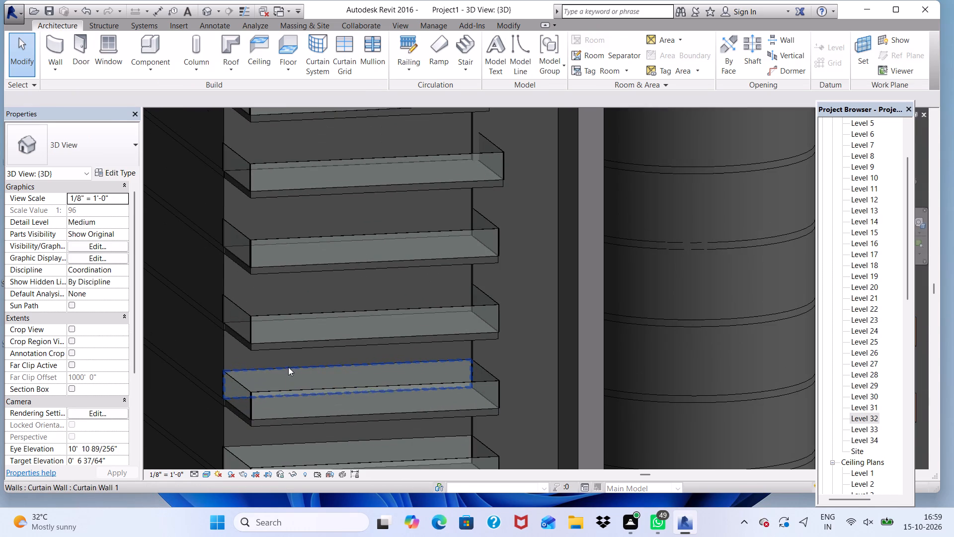
pyautogui.click(287, 369)
pyautogui.press('Delete')
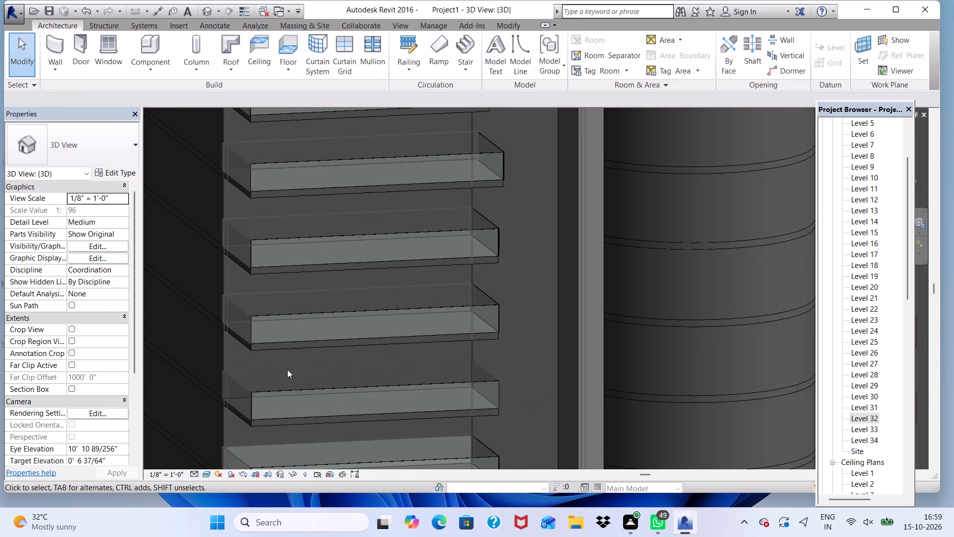
pyautogui.scroll(-5, 279, 320)
pyautogui.scroll(4, 315, 377)
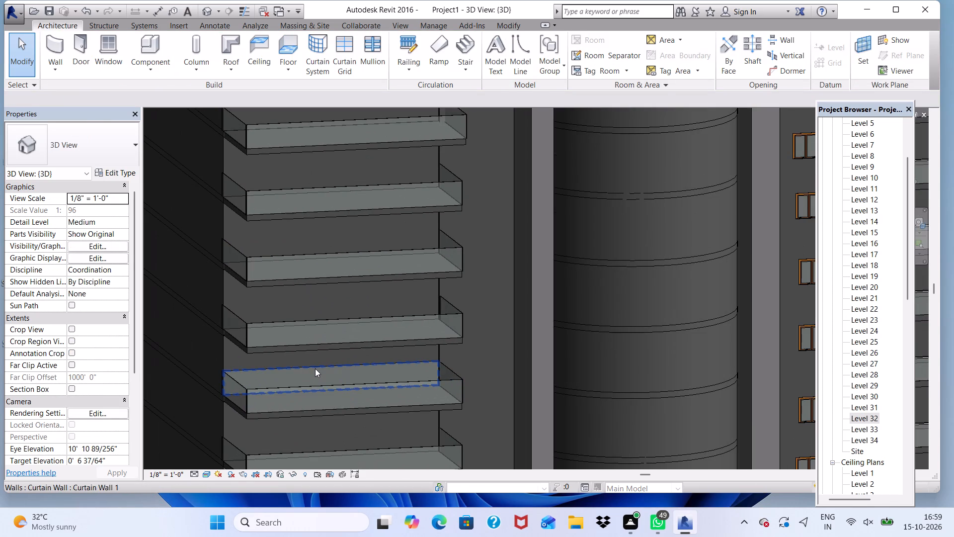
pyautogui.click(316, 367)
pyautogui.press('Delete')
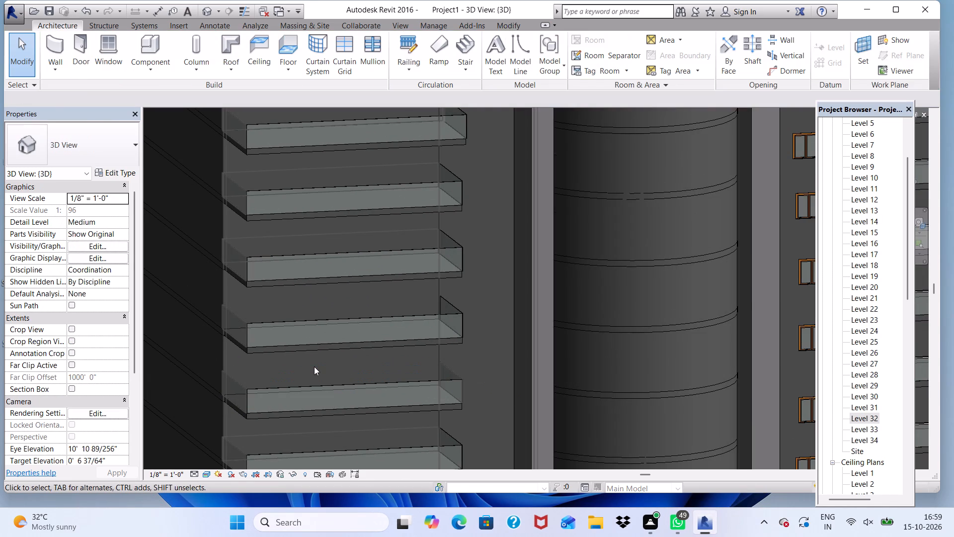
# Examine the balcony railings on both sides of the tower from its base to its top in 3D.
pyautogui.scroll(-6, 283, 329)
pyautogui.scroll(6, 314, 407)
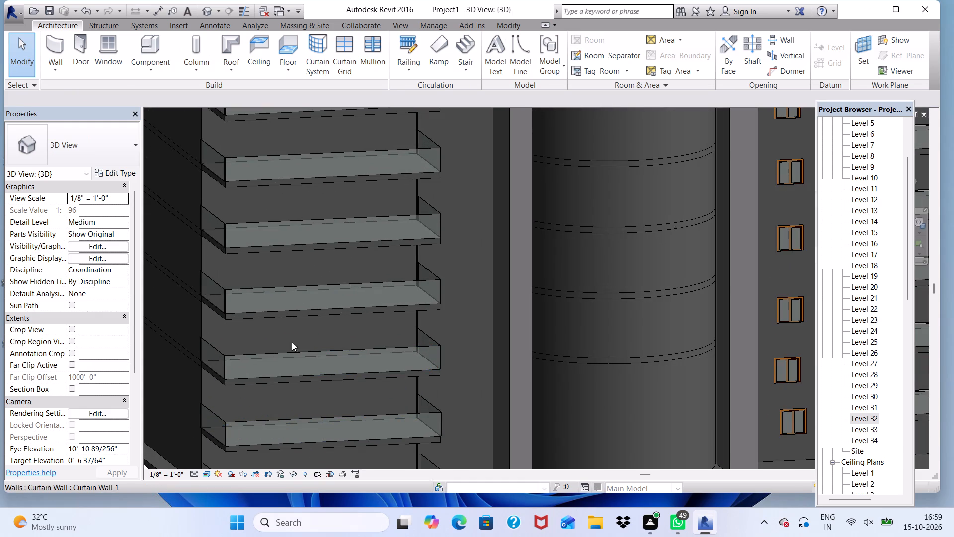
pyautogui.scroll(-5, 296, 365)
pyautogui.moveTo(297, 449); pyautogui.dragTo(334, 444, button='middle')
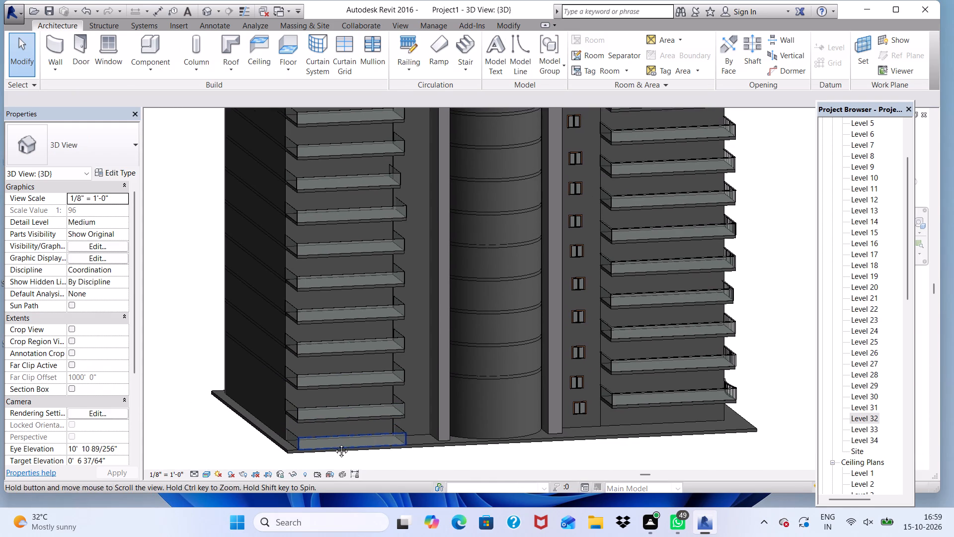
pyautogui.moveTo(334, 444); pyautogui.dragTo(524, 344, button='middle')
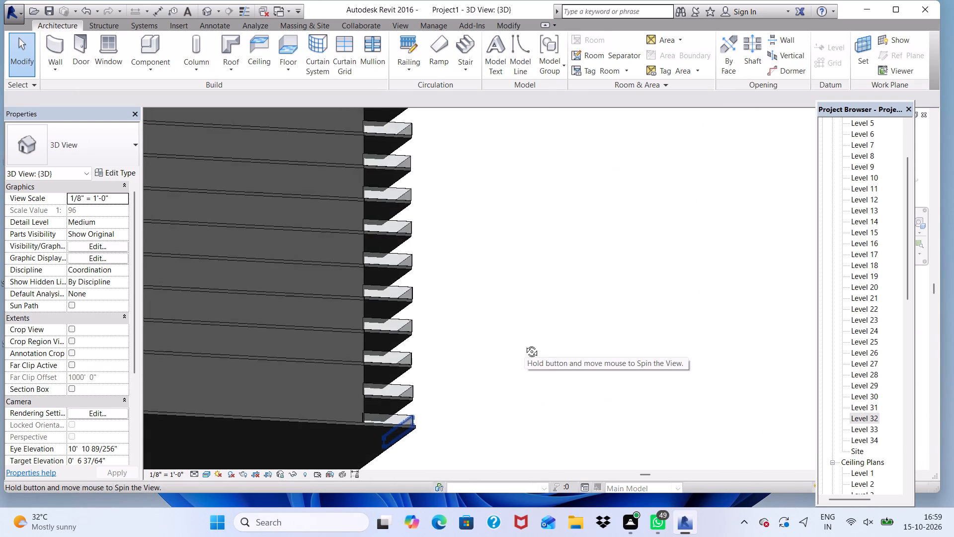
pyautogui.moveTo(524, 344); pyautogui.dragTo(357, 401, button='middle')
pyautogui.scroll(-9, 324, 250)
pyautogui.moveTo(372, 373); pyautogui.dragTo(212, 376, button='middle')
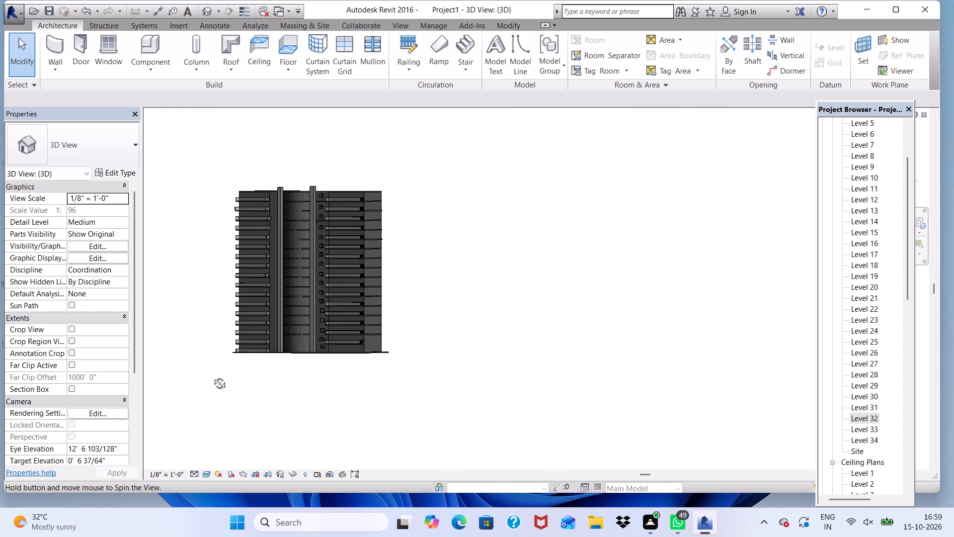
pyautogui.moveTo(212, 376); pyautogui.dragTo(239, 367, button='middle')
pyautogui.scroll(10, 293, 231)
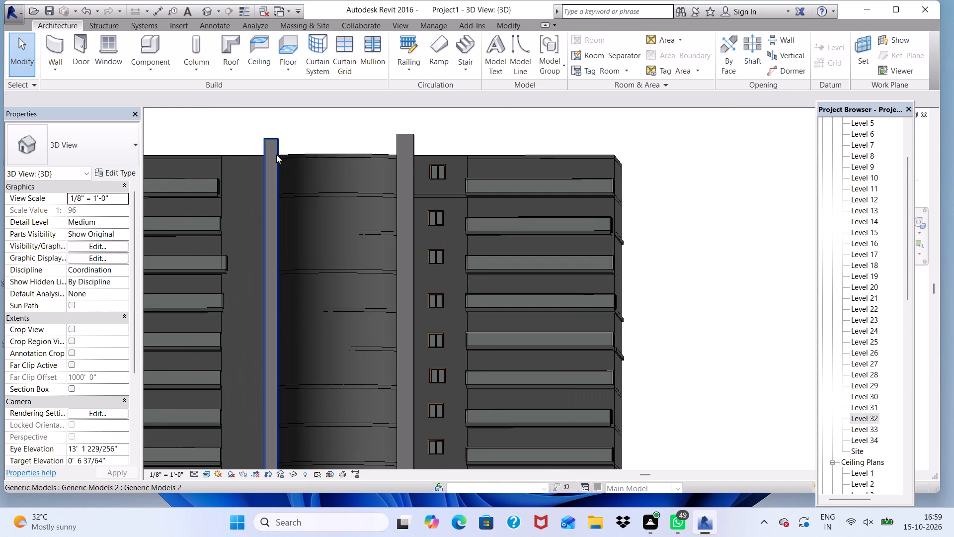
pyautogui.scroll(3, 300, 145)
pyautogui.scroll(-11, 300, 143)
pyautogui.scroll(4, 356, 176)
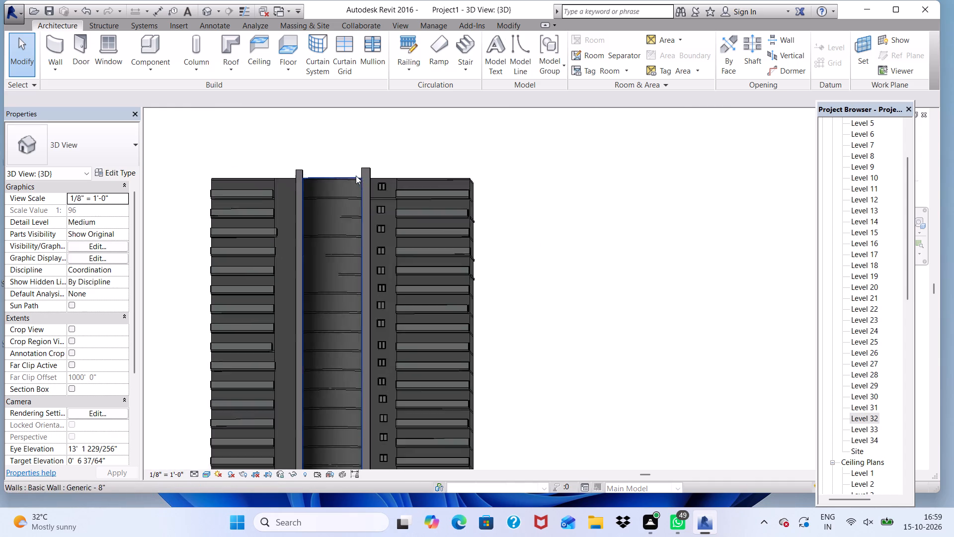
pyautogui.scroll(2, 356, 176)
pyautogui.scroll(-1, 356, 176)
pyautogui.scroll(4, 359, 179)
pyautogui.scroll(-8, 358, 180)
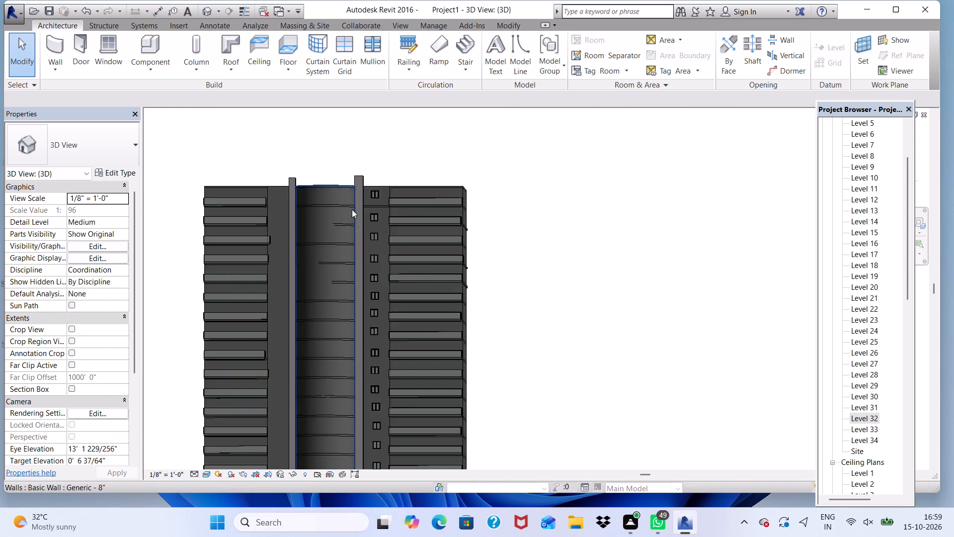
pyautogui.scroll(-9, 352, 209)
pyautogui.scroll(3, 375, 308)
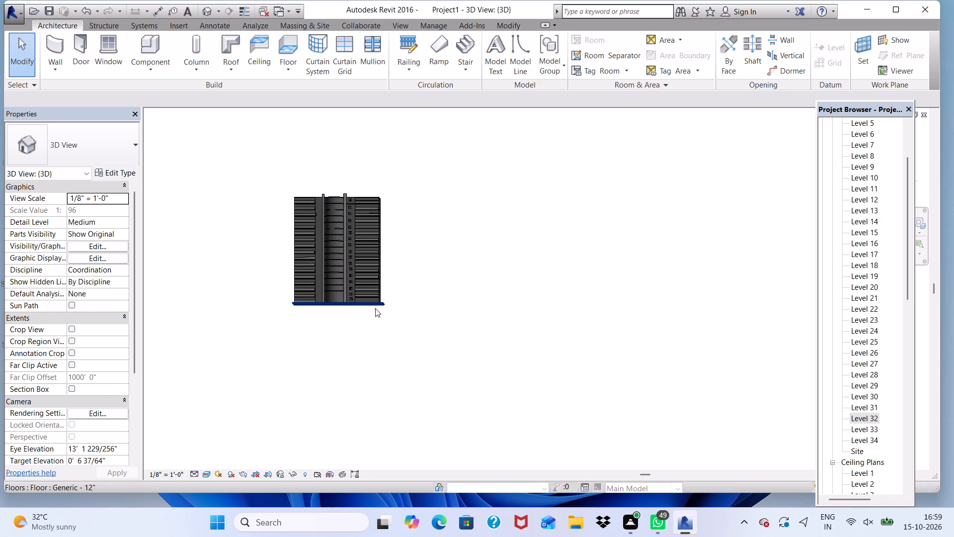
pyautogui.keyDown('shift'); pyautogui.moveTo(375, 308); pyautogui.dragTo(402, 368, button='middle'); pyautogui.keyUp('shift')
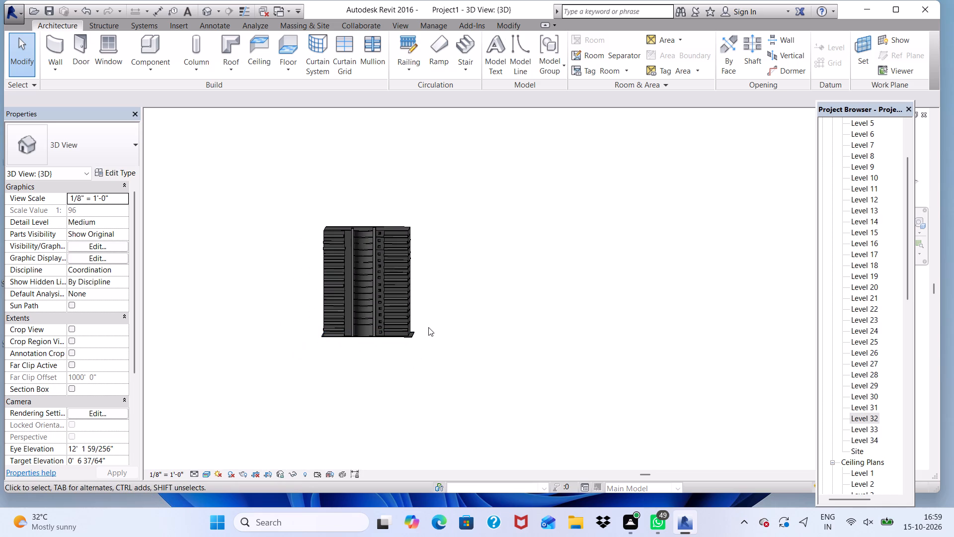
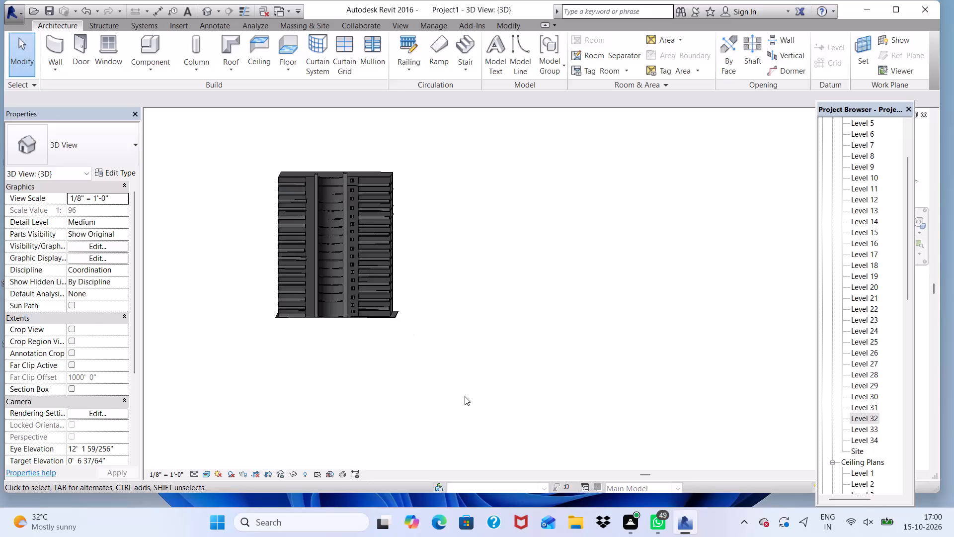
# Examine the balcony railings, curved central wall and window column along the tower's facade from several 3D angles.
pyautogui.scroll(3, 364, 226)
pyautogui.scroll(-5, 317, 55)
pyautogui.scroll(5, 264, 169)
pyautogui.scroll(9, 306, 156)
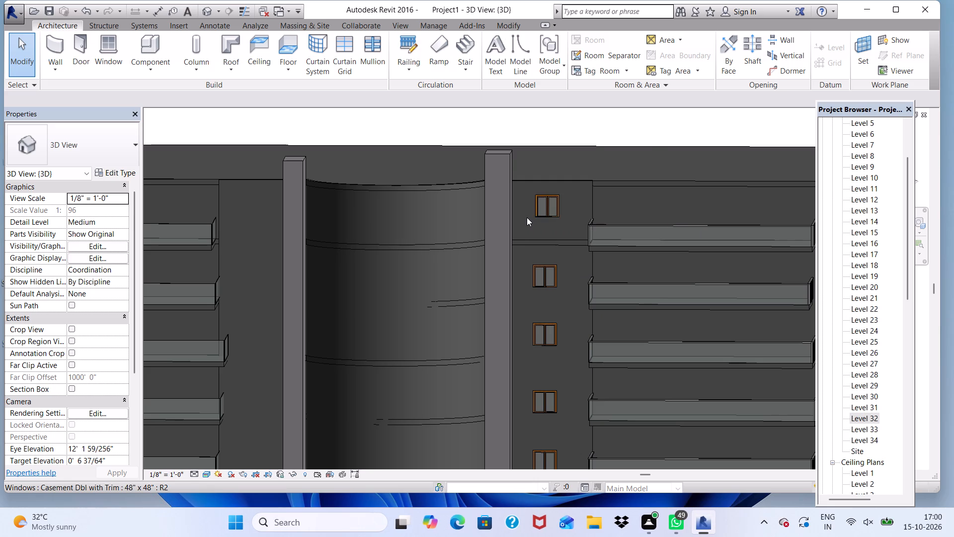
pyautogui.scroll(-5, 479, 235)
pyautogui.scroll(-2, 375, 241)
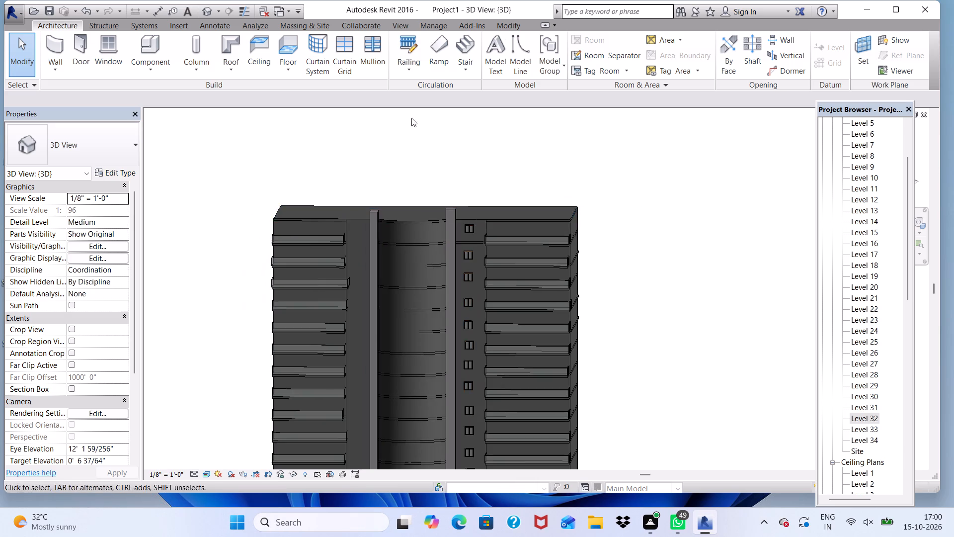
pyautogui.scroll(-4, 419, 143)
pyautogui.scroll(10, 410, 354)
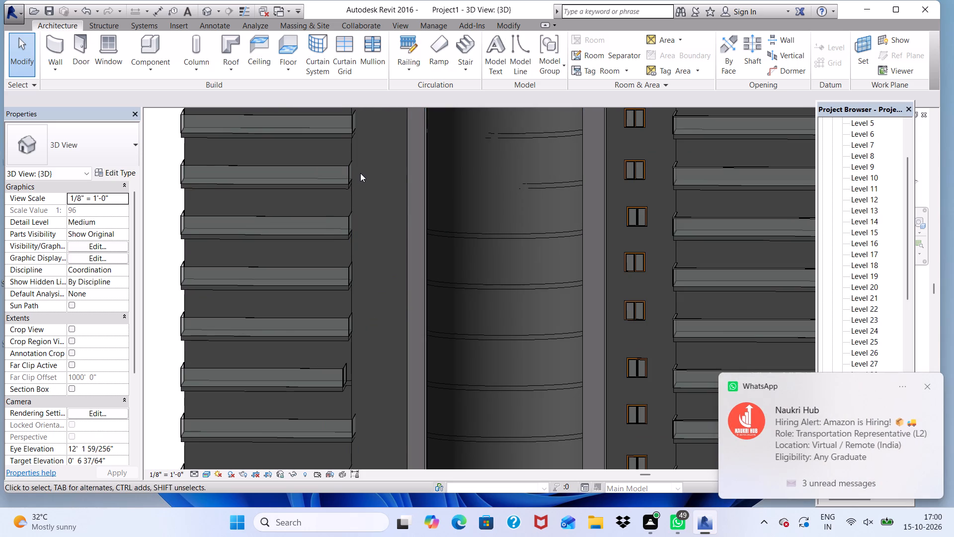
pyautogui.scroll(1, 397, 211)
pyautogui.scroll(-4, 396, 209)
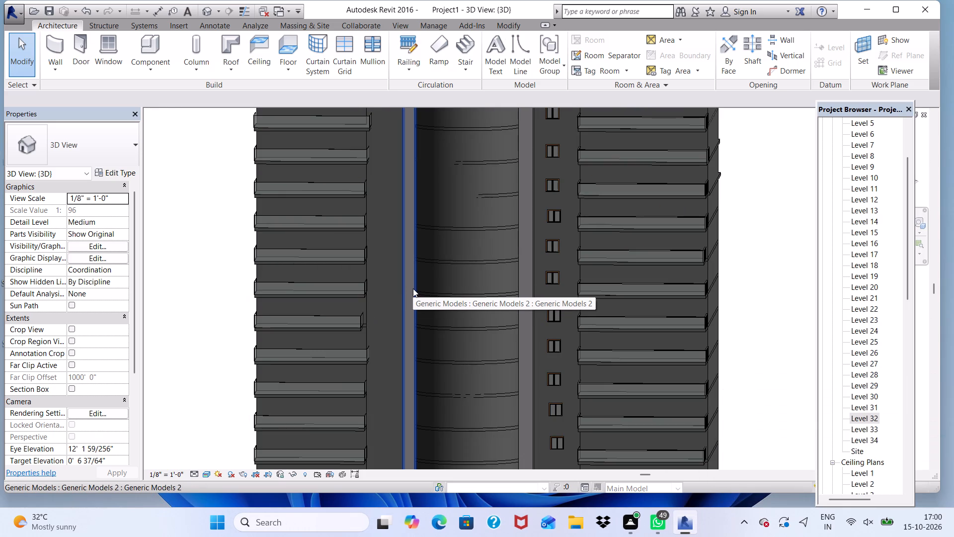
pyautogui.scroll(2, 411, 223)
pyautogui.scroll(-4, 437, 252)
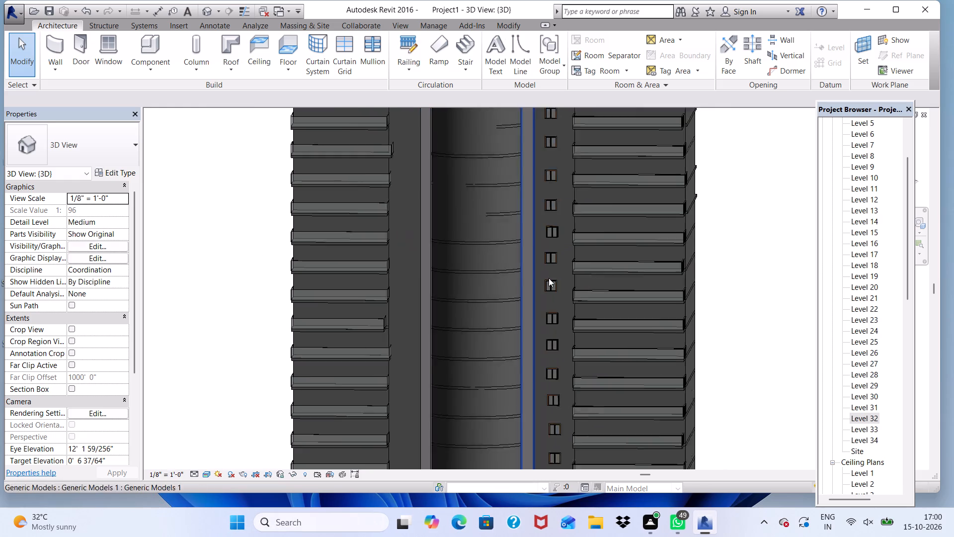
pyautogui.click(712, 245)
pyautogui.scroll(4, 422, 233)
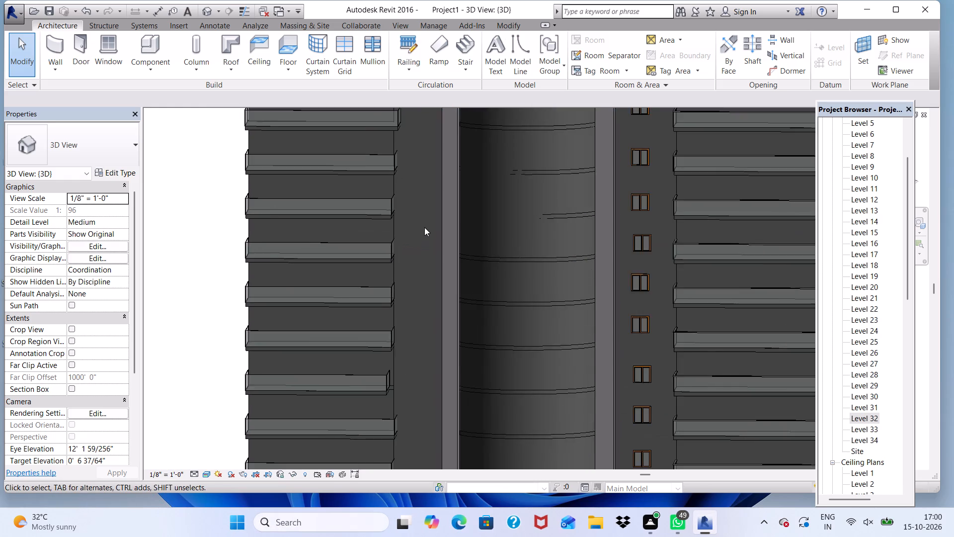
pyautogui.scroll(-4, 424, 227)
pyautogui.scroll(1, 449, 299)
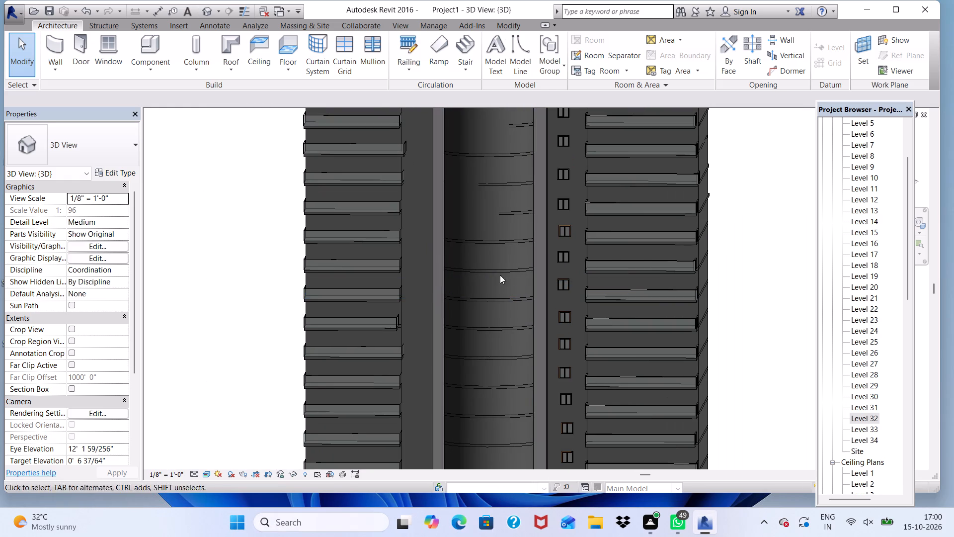
pyautogui.scroll(1, 428, 206)
pyautogui.scroll(-3, 419, 196)
pyautogui.moveTo(376, 292); pyautogui.dragTo(484, 289, button='middle')
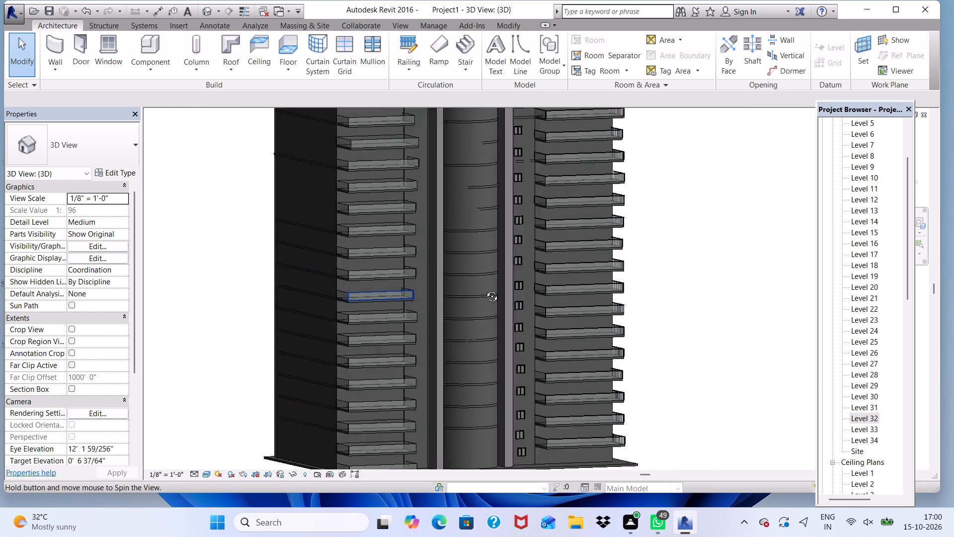
pyautogui.moveTo(484, 289); pyautogui.dragTo(347, 276, button='middle')
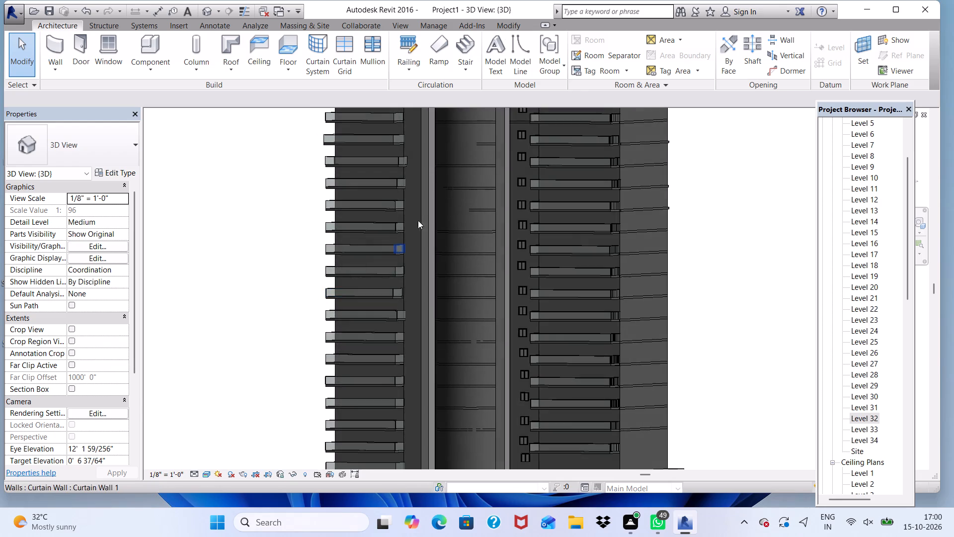
pyautogui.scroll(5, 423, 203)
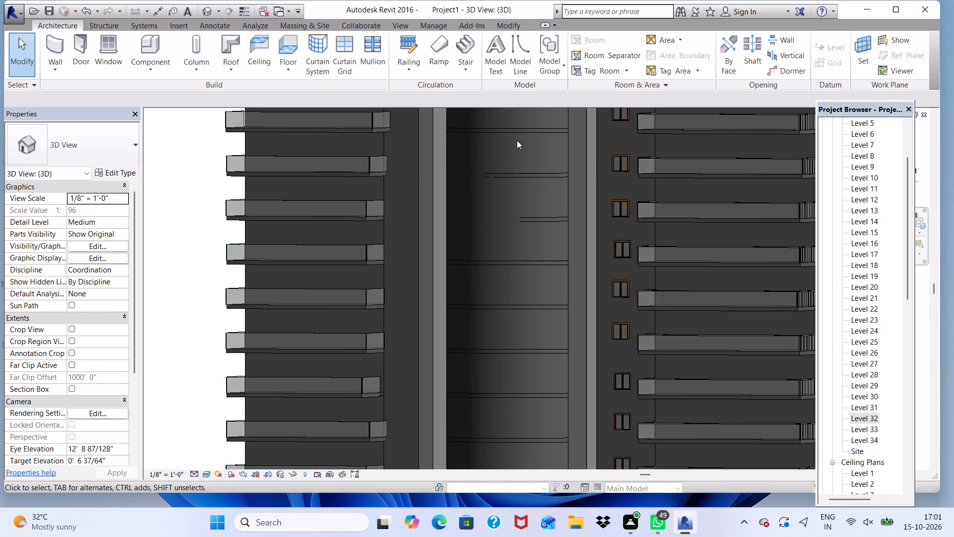
# Examine the uppermost balconies, their railing ends and the curved central wall near the tower's roofline.
pyautogui.scroll(-5, 333, 215)
pyautogui.scroll(-2, 352, 171)
pyautogui.scroll(5, 364, 147)
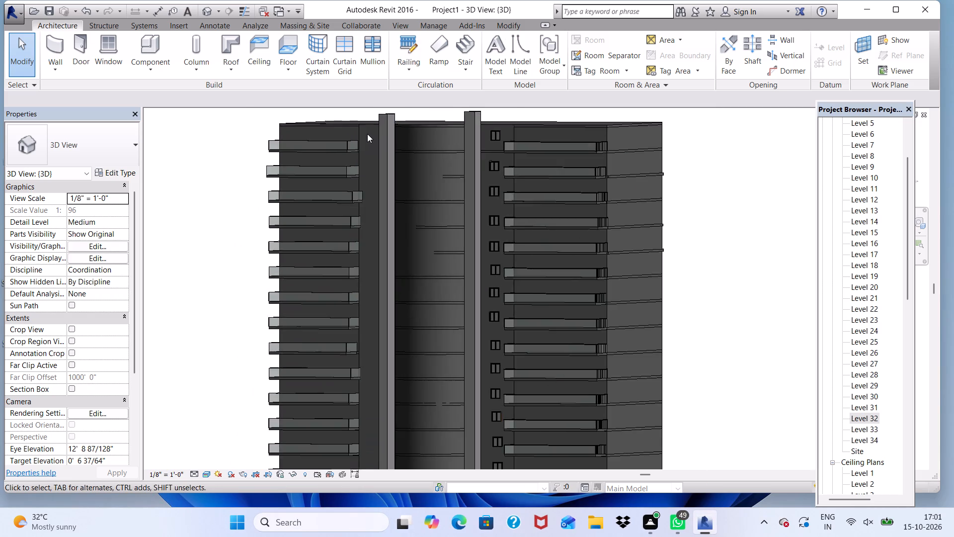
pyautogui.scroll(2, 367, 134)
pyautogui.scroll(-1, 365, 208)
pyautogui.keyDown('shift'); pyautogui.moveTo(365, 212); pyautogui.dragTo(440, 226, button='middle'); pyautogui.keyUp('shift')
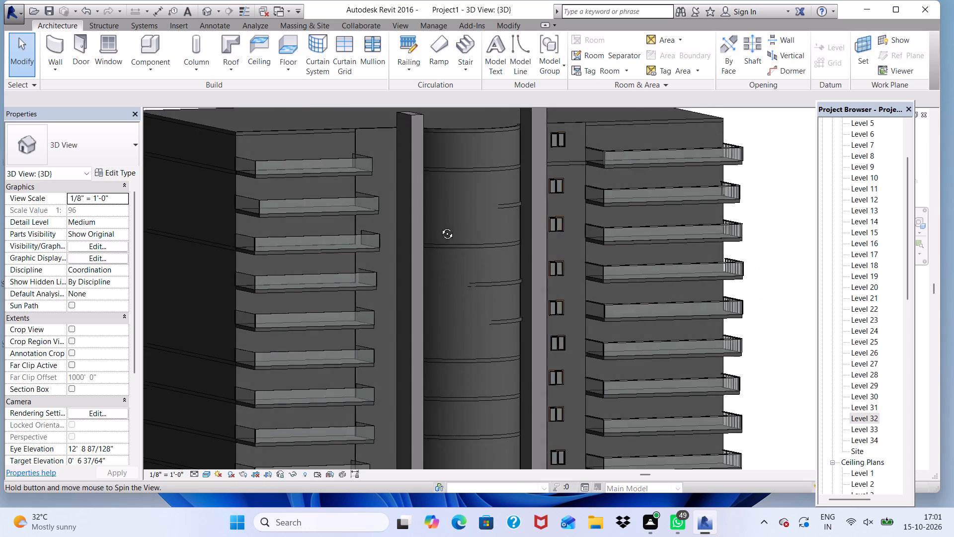
pyautogui.keyDown('shift'); pyautogui.moveTo(440, 226); pyautogui.dragTo(397, 202, button='middle'); pyautogui.keyUp('shift')
pyautogui.scroll(1, 398, 202)
pyautogui.scroll(-4, 402, 202)
pyautogui.scroll(4, 397, 182)
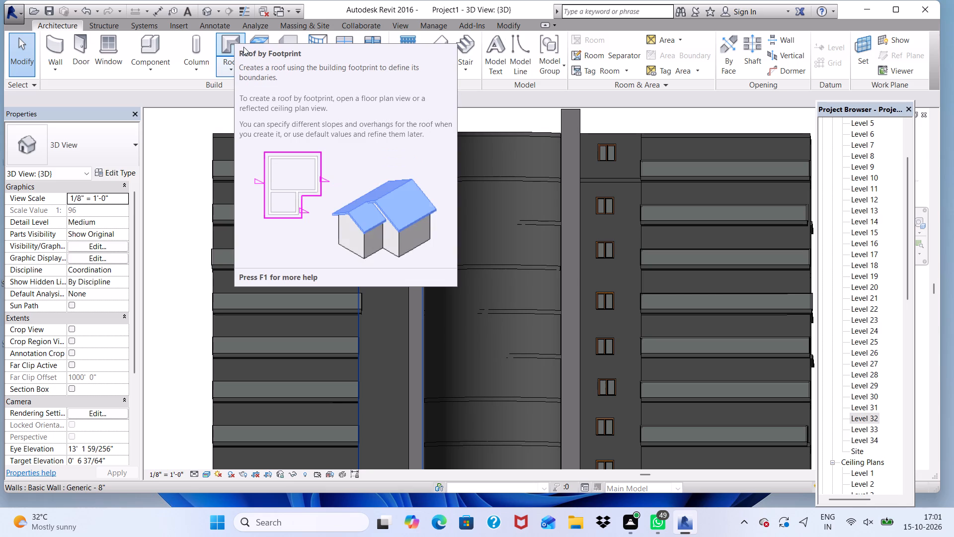
pyautogui.click(166, 179)
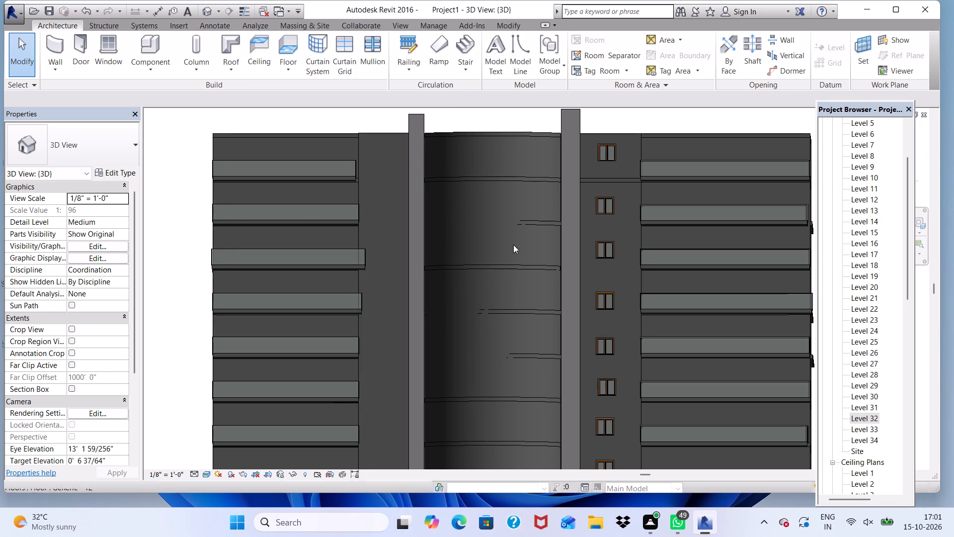
pyautogui.scroll(7, 327, 174)
pyautogui.scroll(7, 407, 213)
pyautogui.scroll(-4, 410, 159)
pyautogui.moveTo(410, 159); pyautogui.dragTo(453, 235, button='middle')
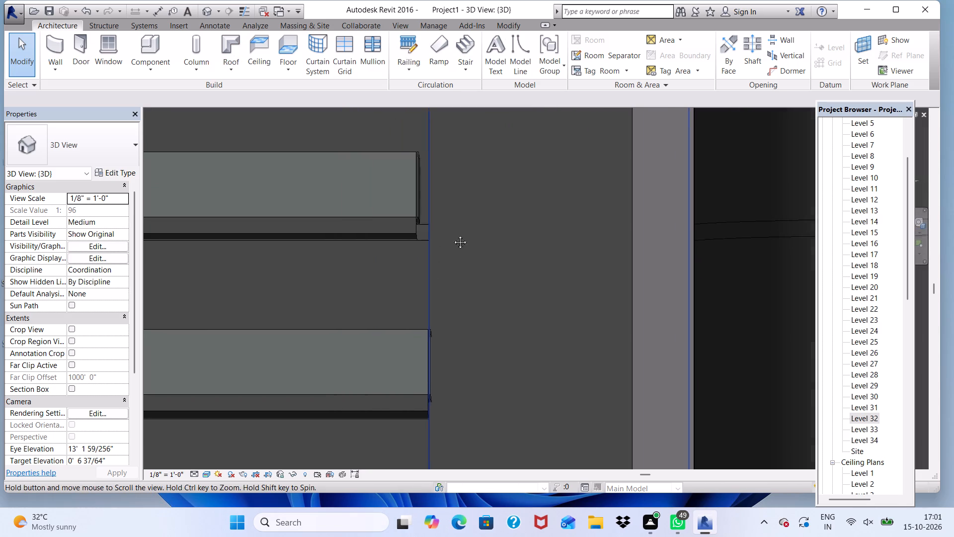
pyautogui.moveTo(453, 235); pyautogui.dragTo(472, 232, button='middle')
pyautogui.scroll(-11, 477, 189)
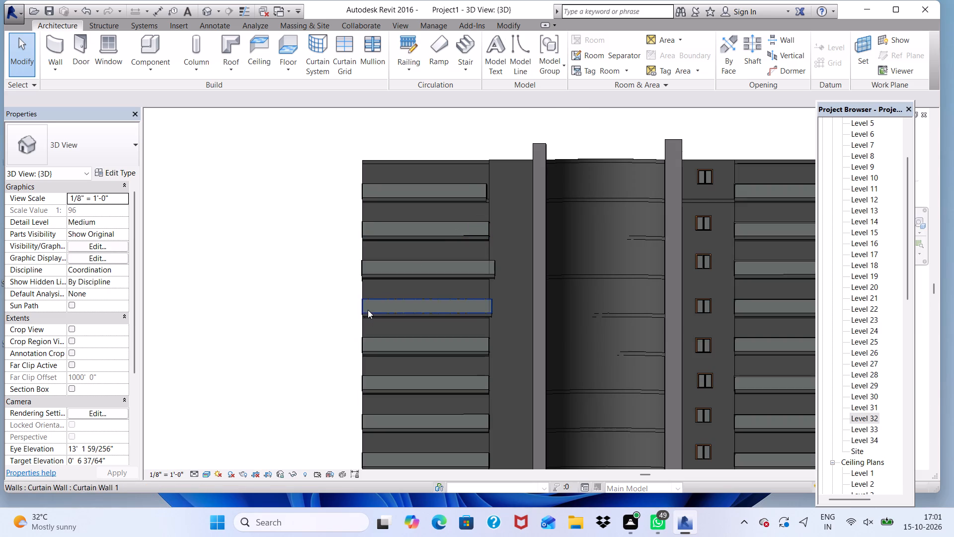
pyautogui.scroll(-1, 368, 310)
pyautogui.moveTo(368, 310); pyautogui.dragTo(385, 314, button='middle')
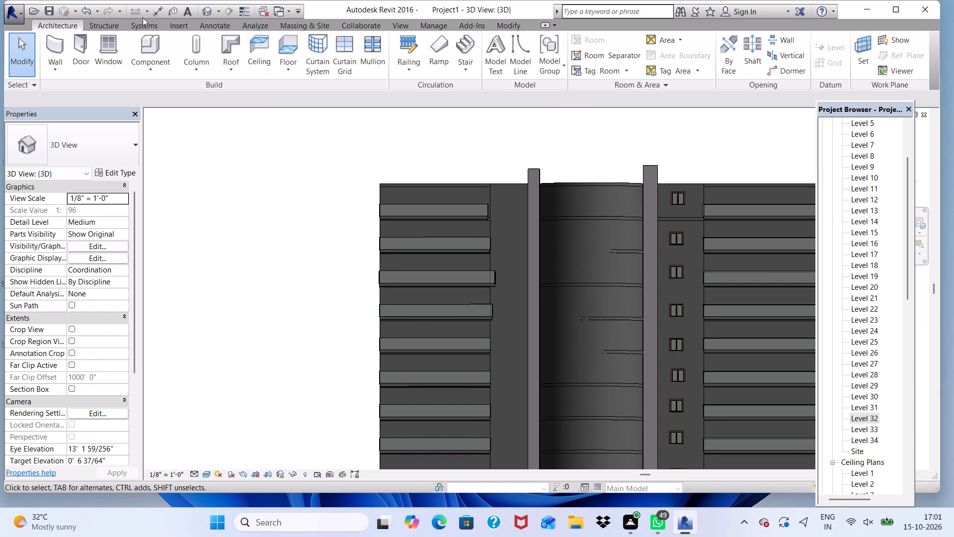
# Load the Combination Rtp with Trim window family from the US Imperial library's Windows folder.
pyautogui.click(57, 68)
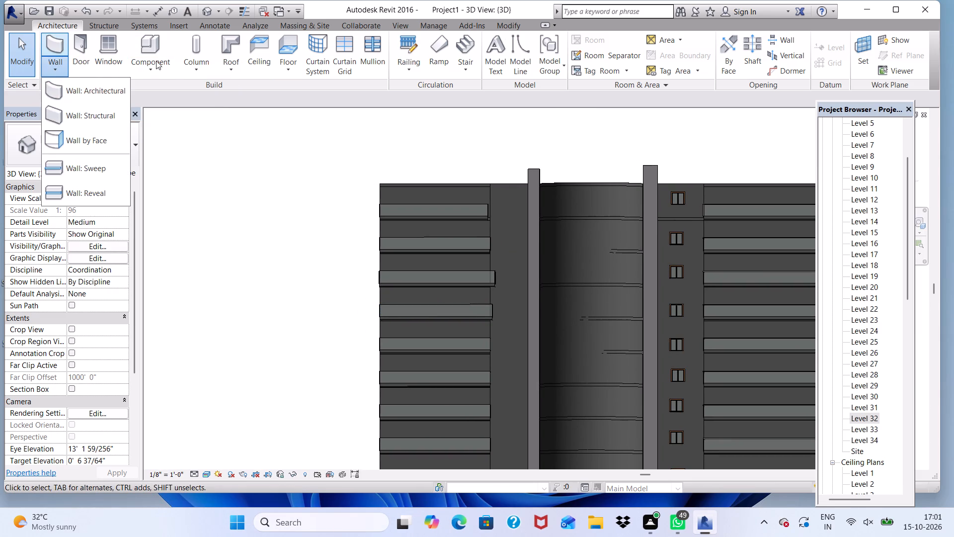
pyautogui.click(109, 52)
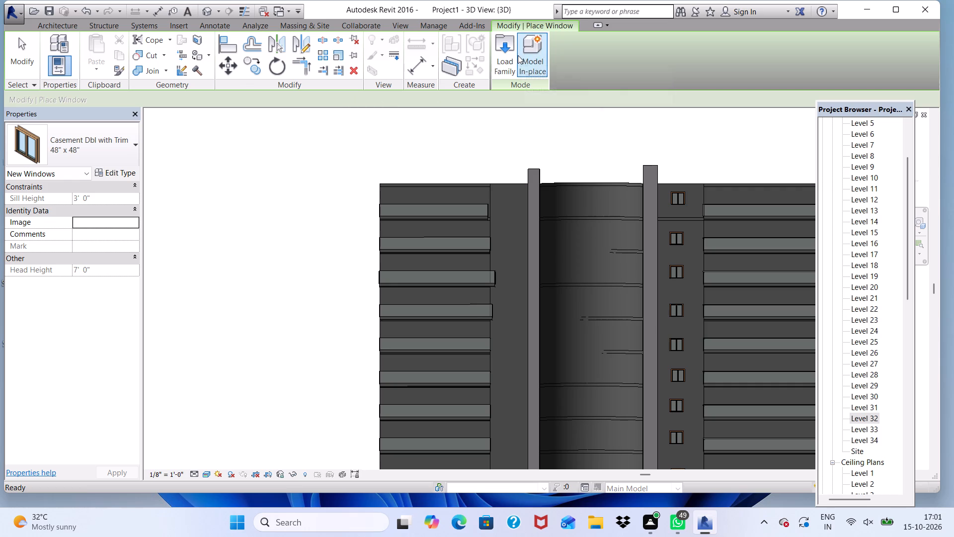
pyautogui.click(507, 43)
pyautogui.scroll(-4, 328, 228)
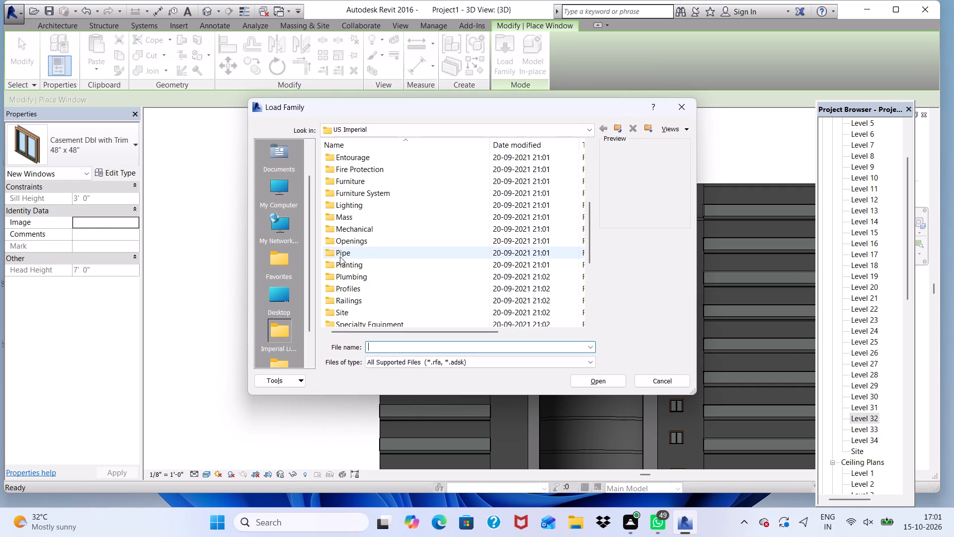
pyautogui.scroll(-4, 340, 257)
pyautogui.click(349, 310)
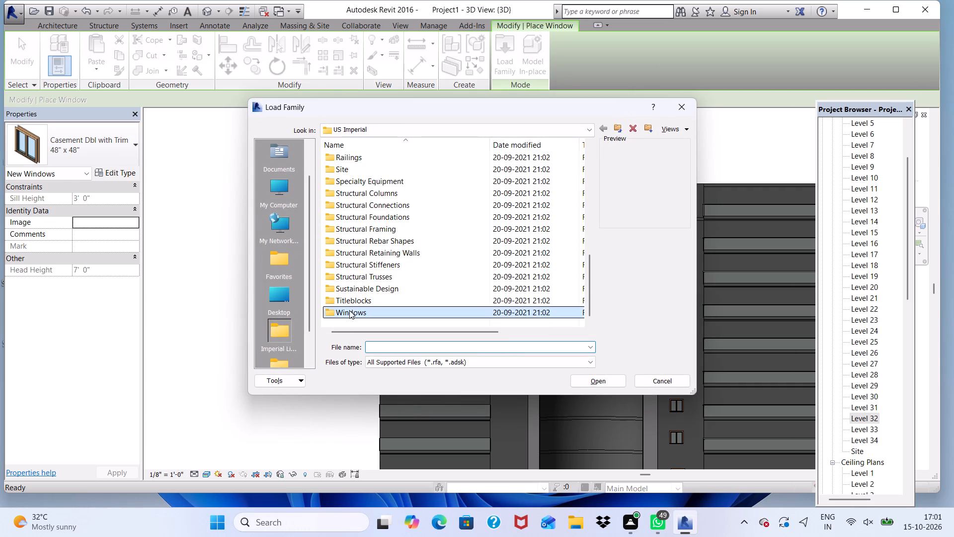
pyautogui.click(608, 384)
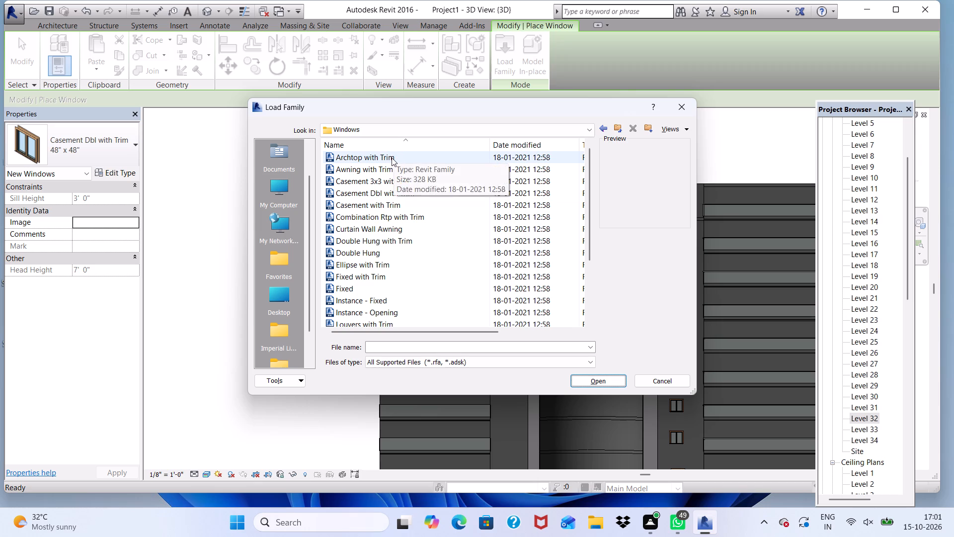
pyautogui.click(392, 158)
pyautogui.click(408, 173)
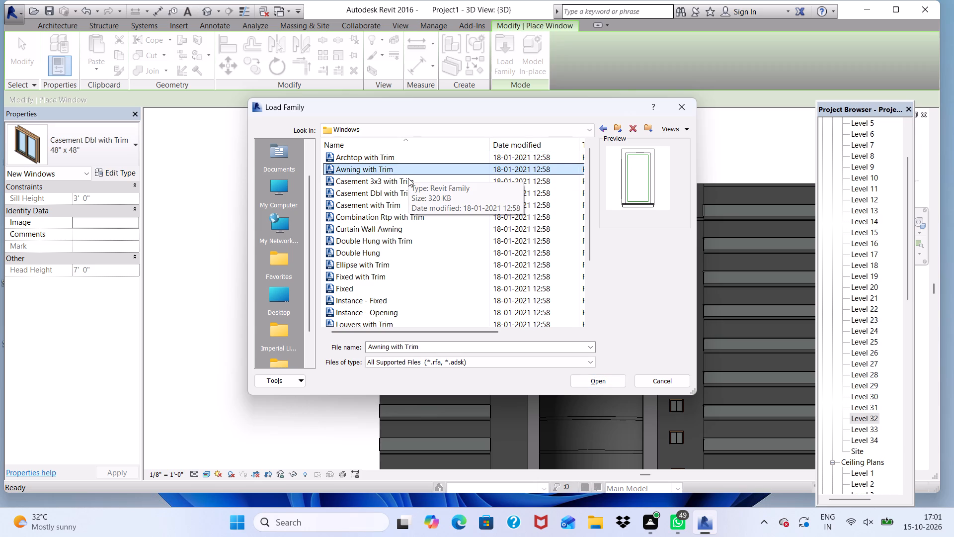
pyautogui.click(408, 178)
pyautogui.click(408, 193)
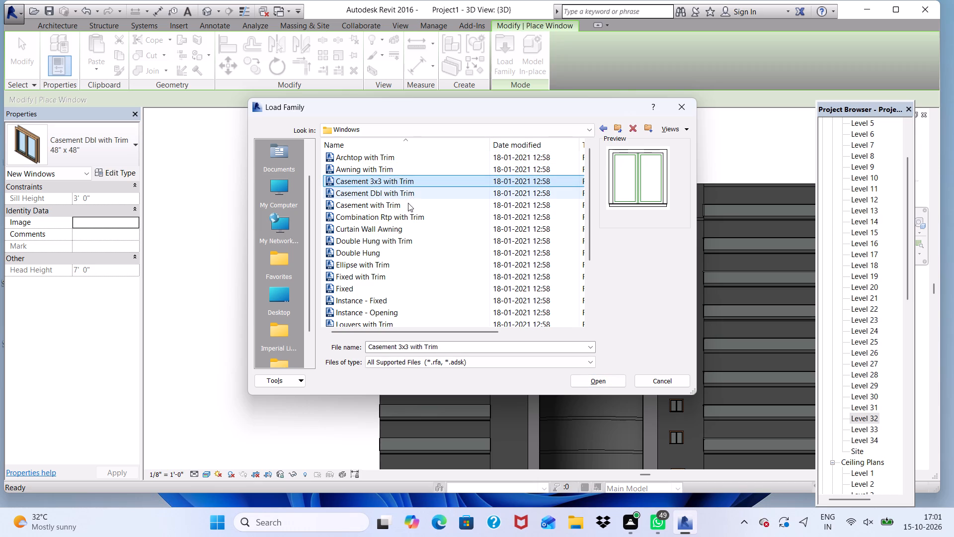
pyautogui.click(403, 207)
pyautogui.click(404, 215)
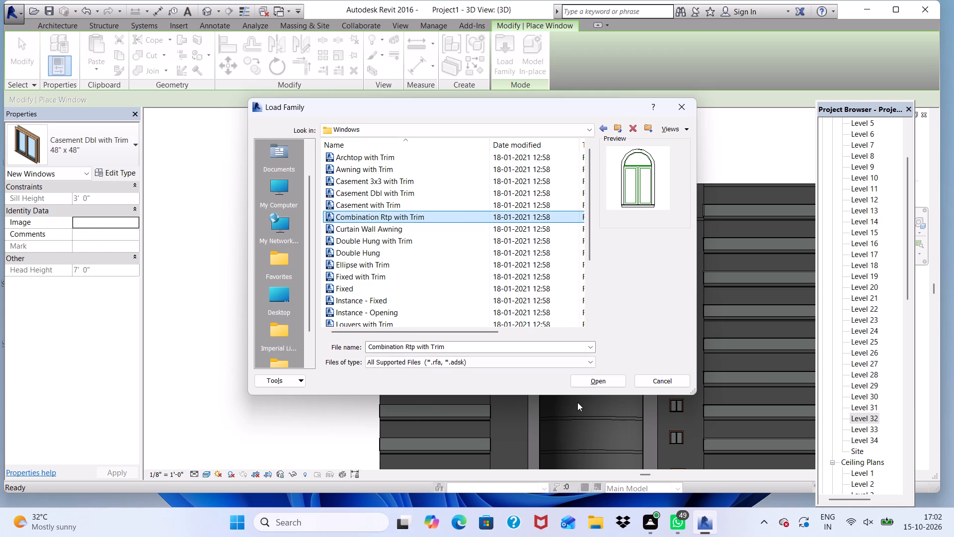
pyautogui.click(596, 384)
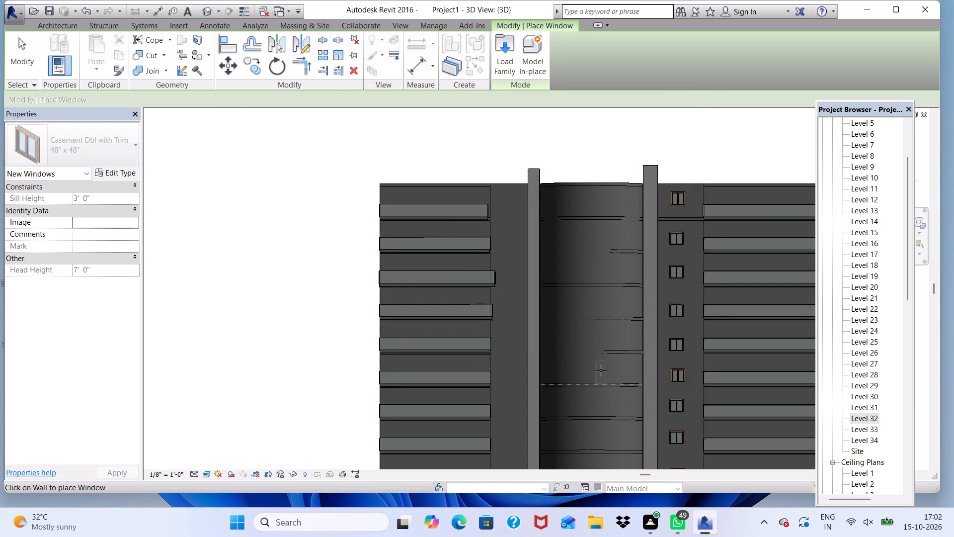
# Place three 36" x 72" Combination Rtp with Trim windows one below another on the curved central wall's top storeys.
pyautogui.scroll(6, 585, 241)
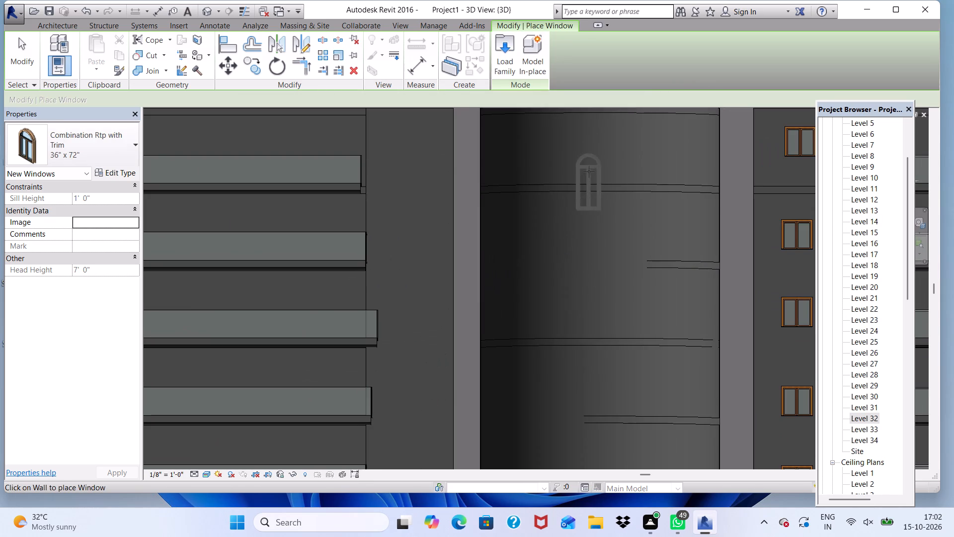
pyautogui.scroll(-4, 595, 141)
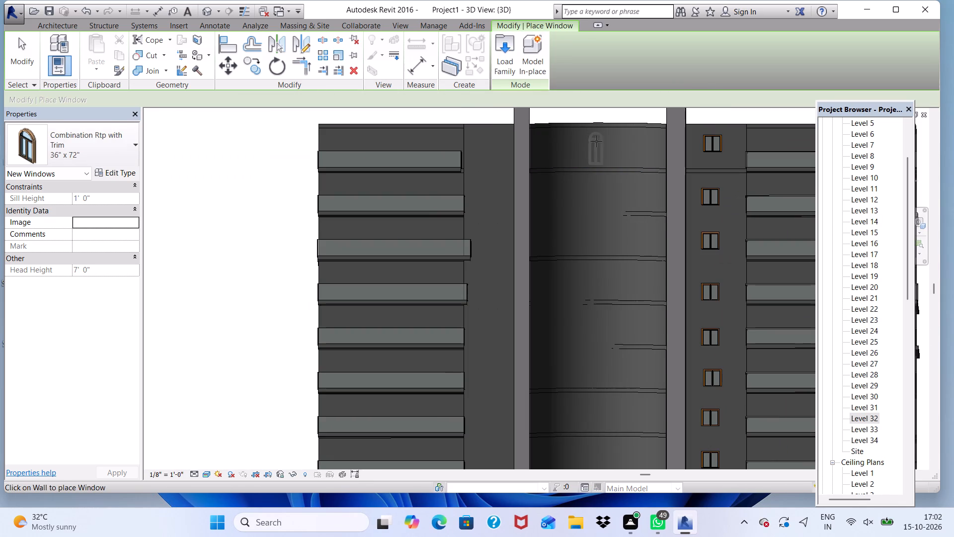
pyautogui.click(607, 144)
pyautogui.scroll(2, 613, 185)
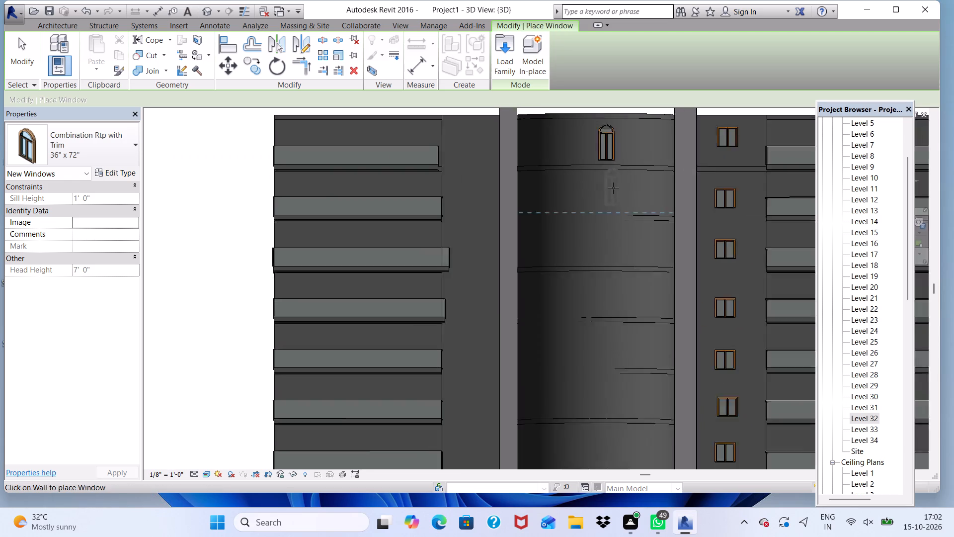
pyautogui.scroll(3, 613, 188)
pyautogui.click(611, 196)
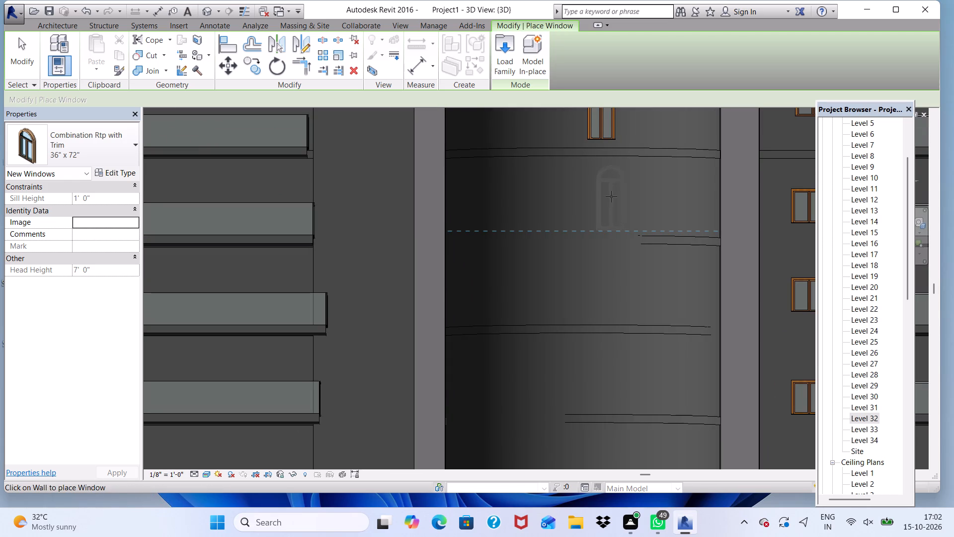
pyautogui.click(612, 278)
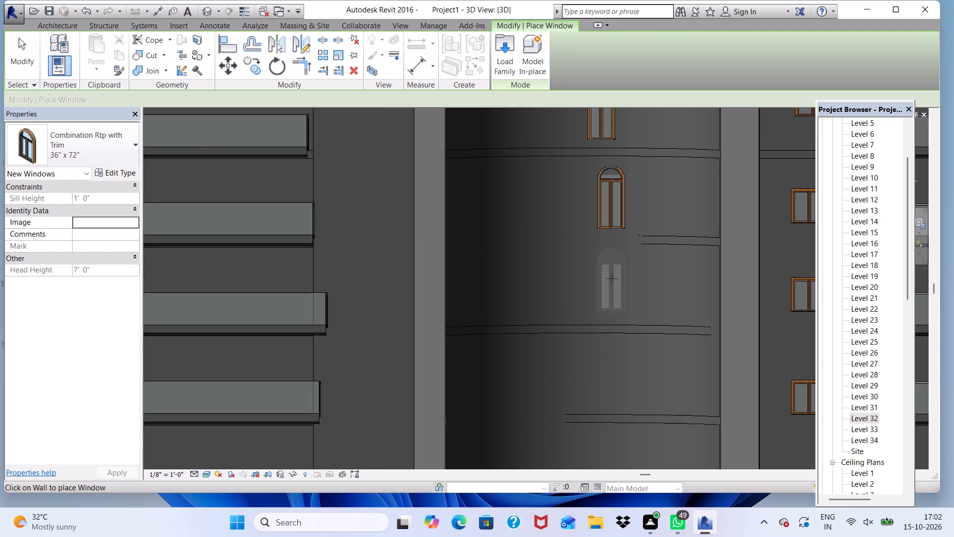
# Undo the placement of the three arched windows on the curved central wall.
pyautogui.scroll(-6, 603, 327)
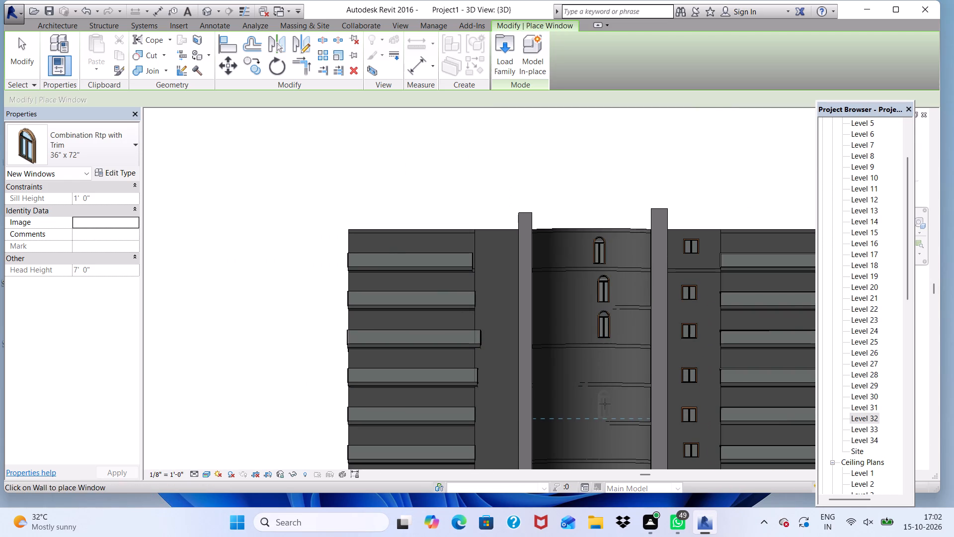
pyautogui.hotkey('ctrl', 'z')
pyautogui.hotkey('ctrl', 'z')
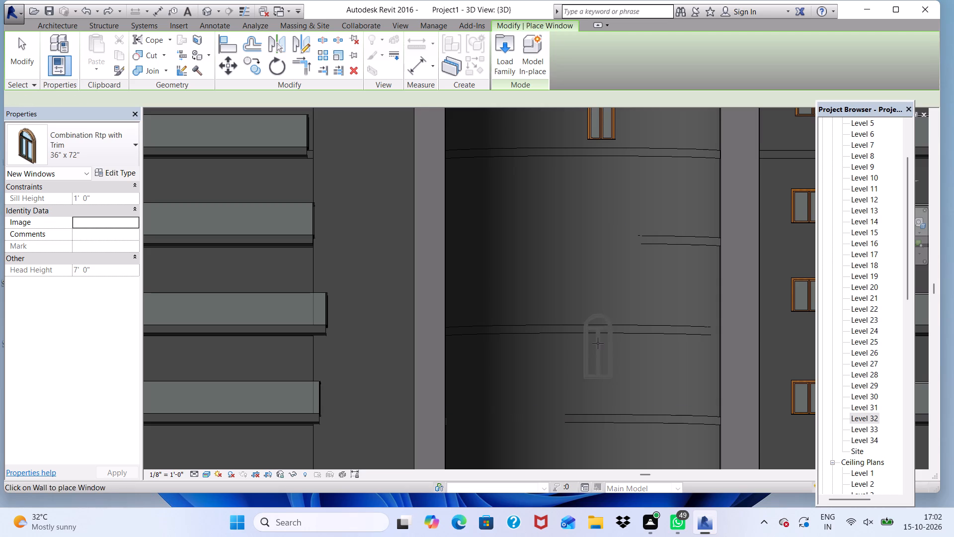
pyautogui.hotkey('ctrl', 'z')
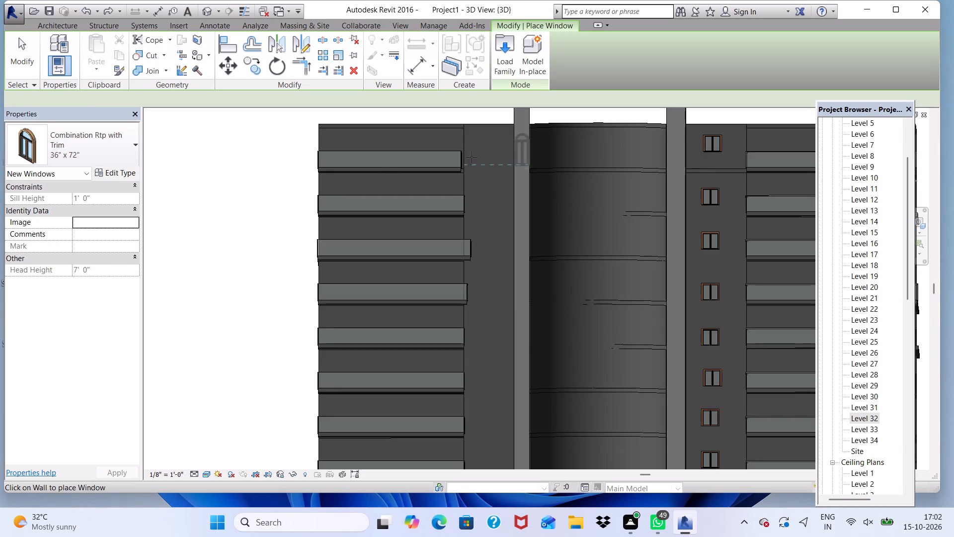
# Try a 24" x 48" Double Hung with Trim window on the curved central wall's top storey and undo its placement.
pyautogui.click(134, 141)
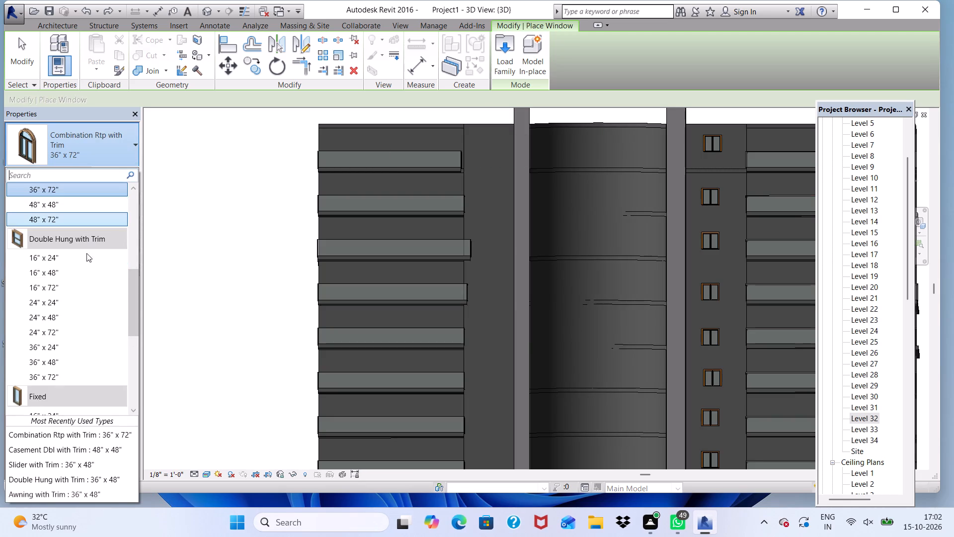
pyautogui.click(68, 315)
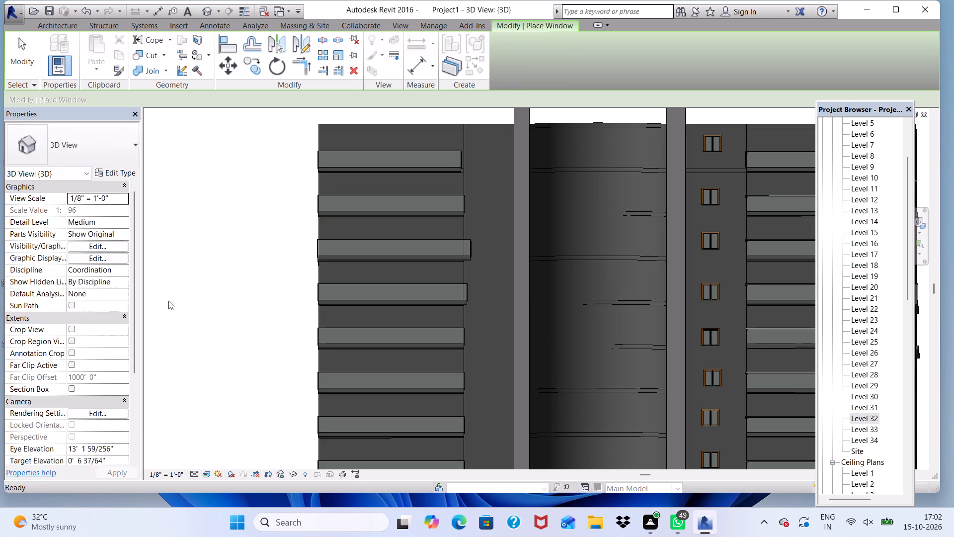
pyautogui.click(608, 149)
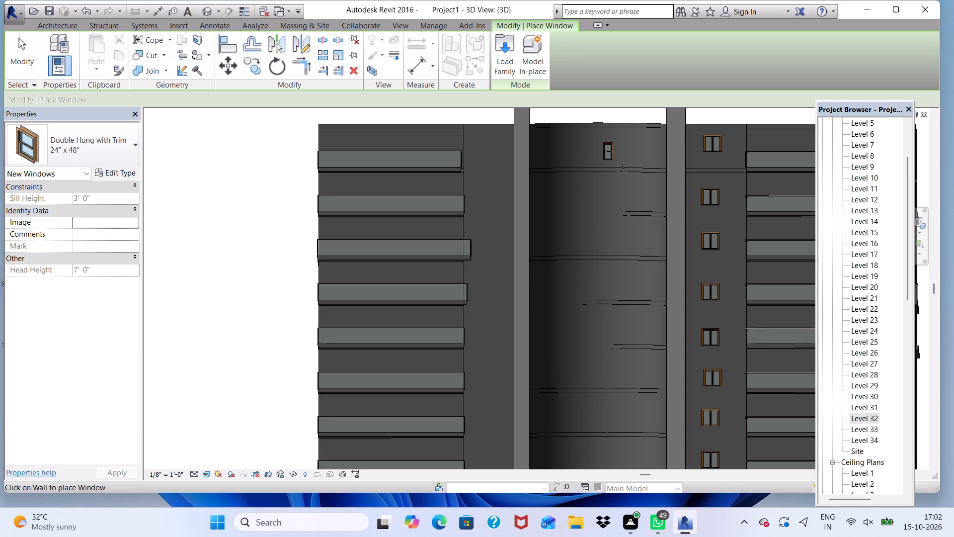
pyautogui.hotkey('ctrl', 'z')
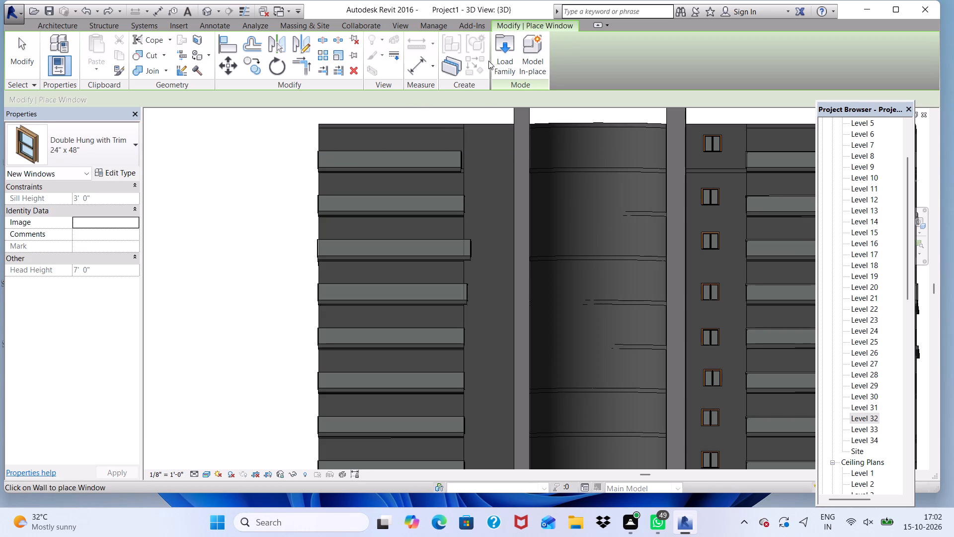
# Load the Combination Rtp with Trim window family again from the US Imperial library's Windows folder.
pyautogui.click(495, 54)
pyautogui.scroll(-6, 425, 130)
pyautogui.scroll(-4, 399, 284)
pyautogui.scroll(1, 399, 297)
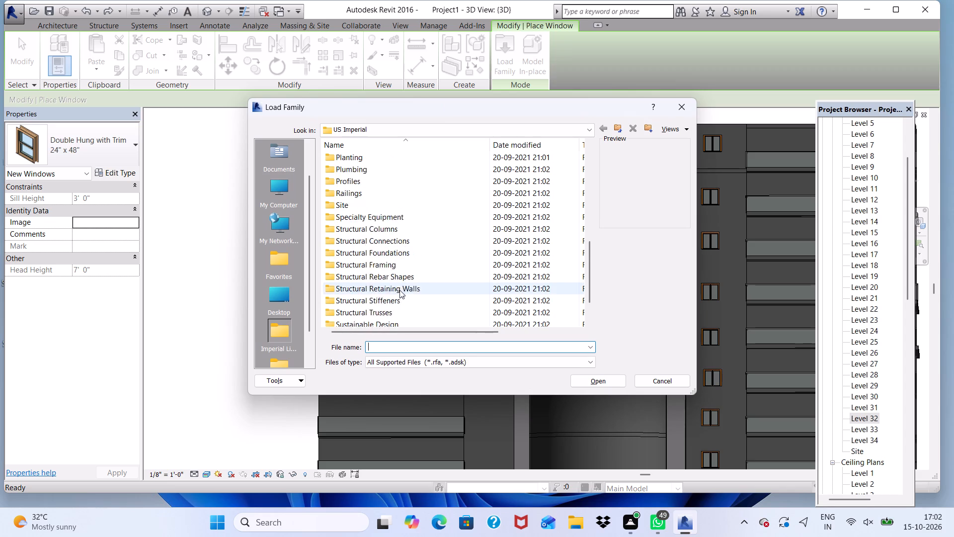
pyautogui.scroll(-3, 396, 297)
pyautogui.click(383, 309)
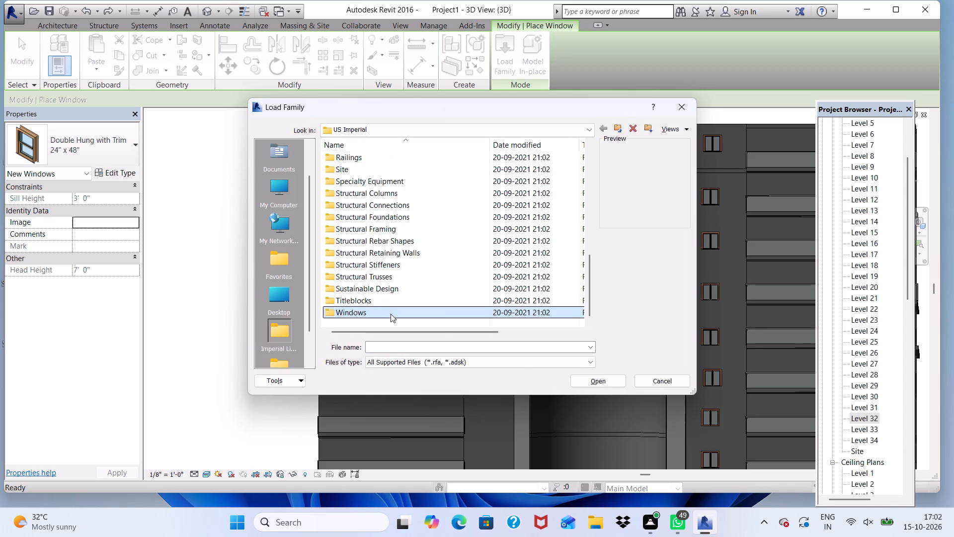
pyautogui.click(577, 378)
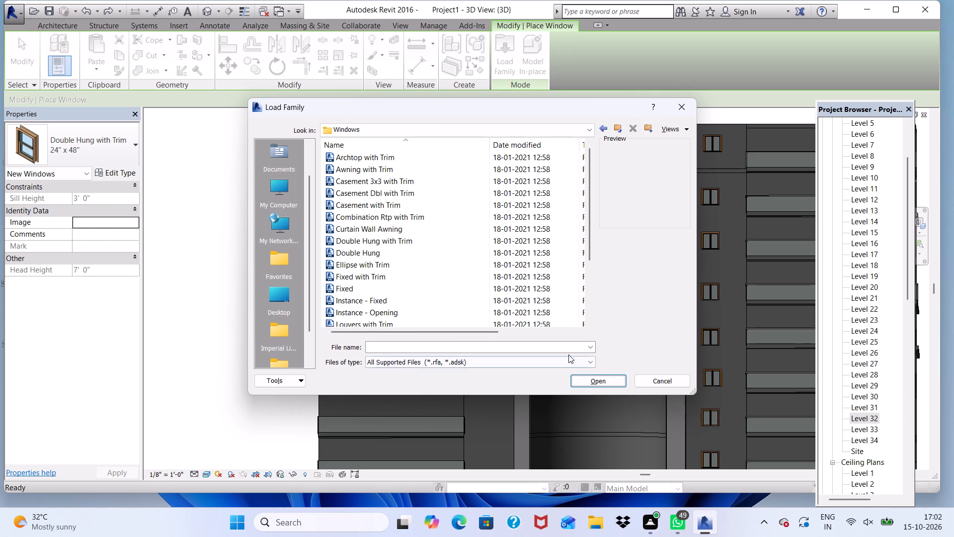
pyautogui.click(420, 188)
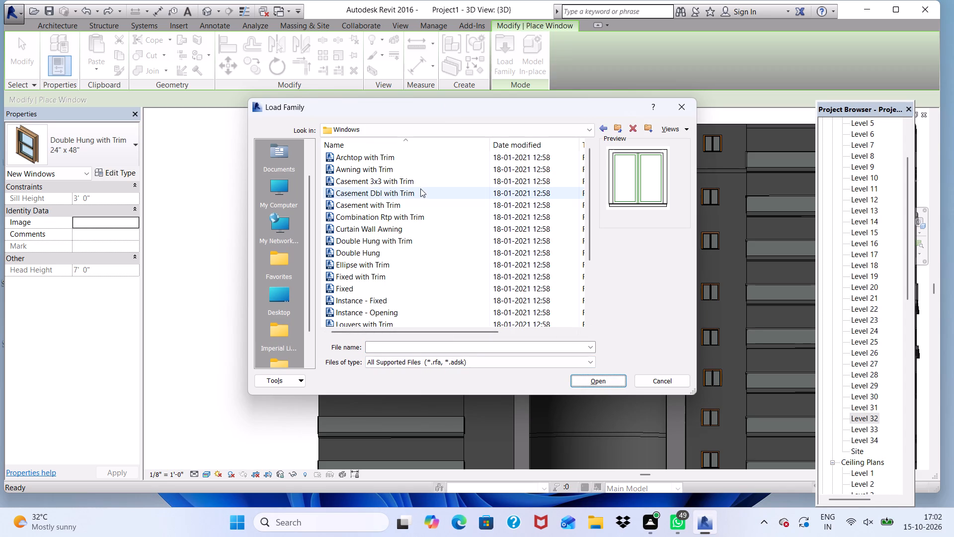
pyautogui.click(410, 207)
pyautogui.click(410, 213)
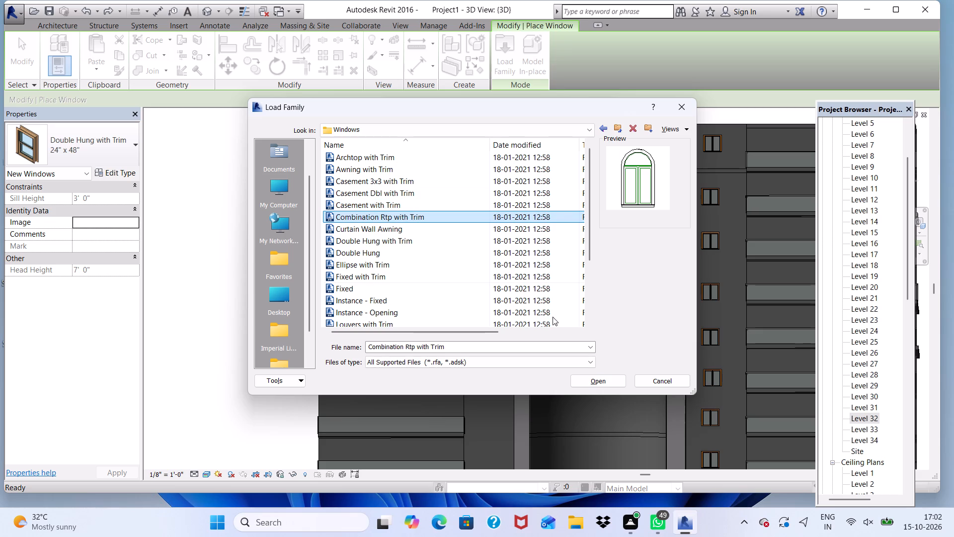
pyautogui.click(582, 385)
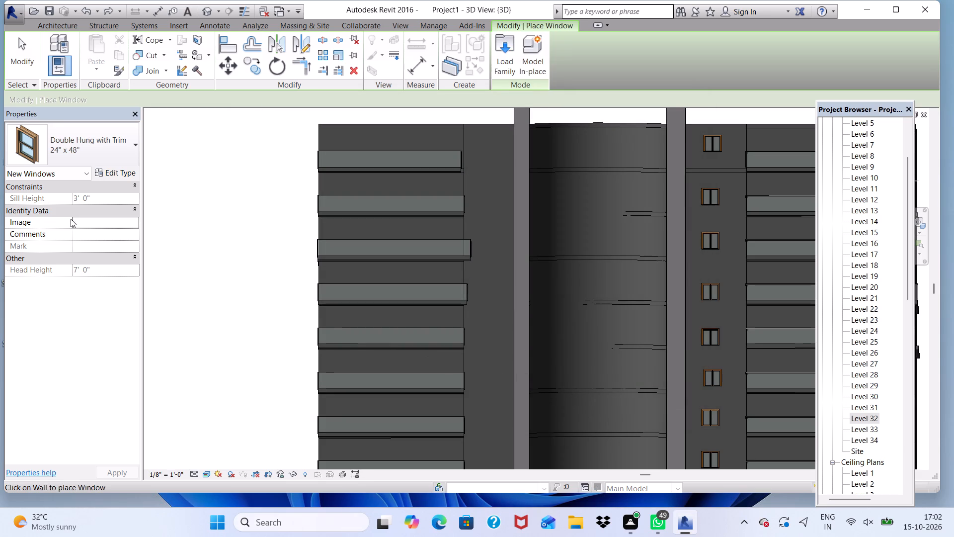
# Place a 36" x 48" Combination Rtp with Trim window on the curved central wall's top storey.
pyautogui.scroll(7, 609, 147)
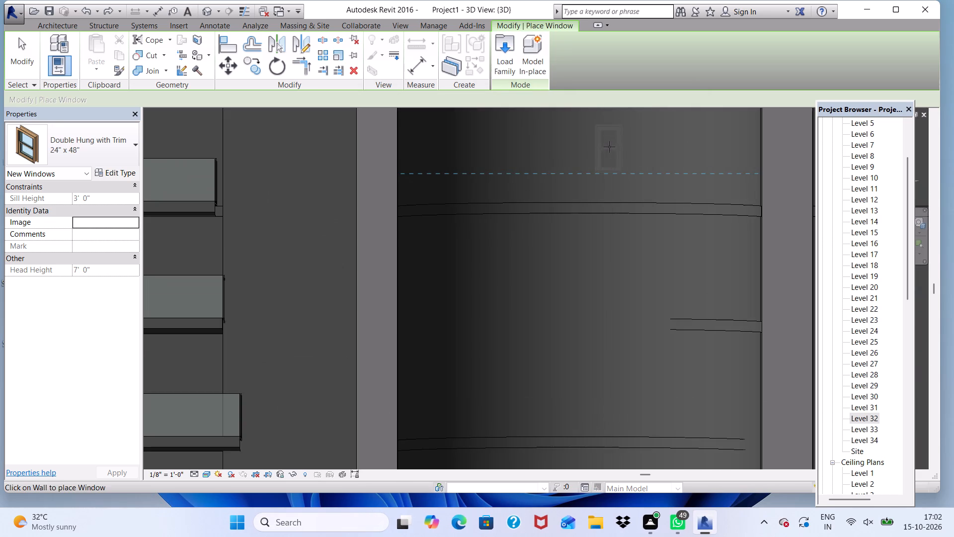
pyautogui.click(128, 145)
pyautogui.scroll(-2, 63, 325)
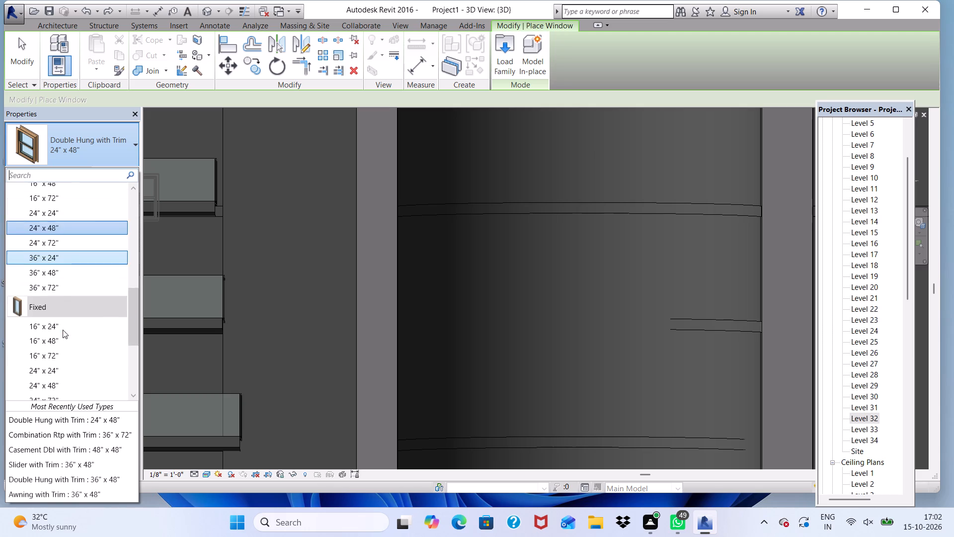
pyautogui.scroll(-12, 63, 330)
pyautogui.scroll(4, 71, 339)
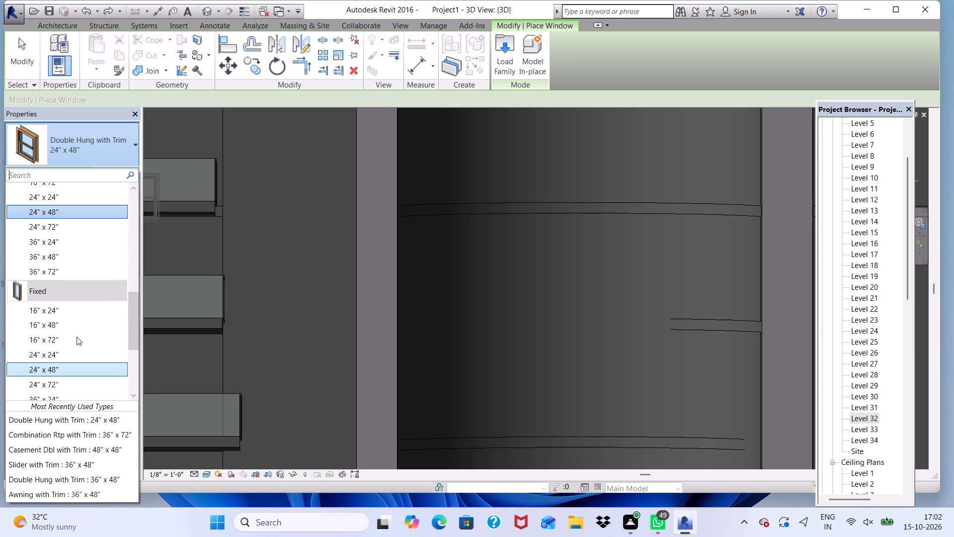
pyautogui.scroll(18, 77, 337)
pyautogui.scroll(-4, 79, 335)
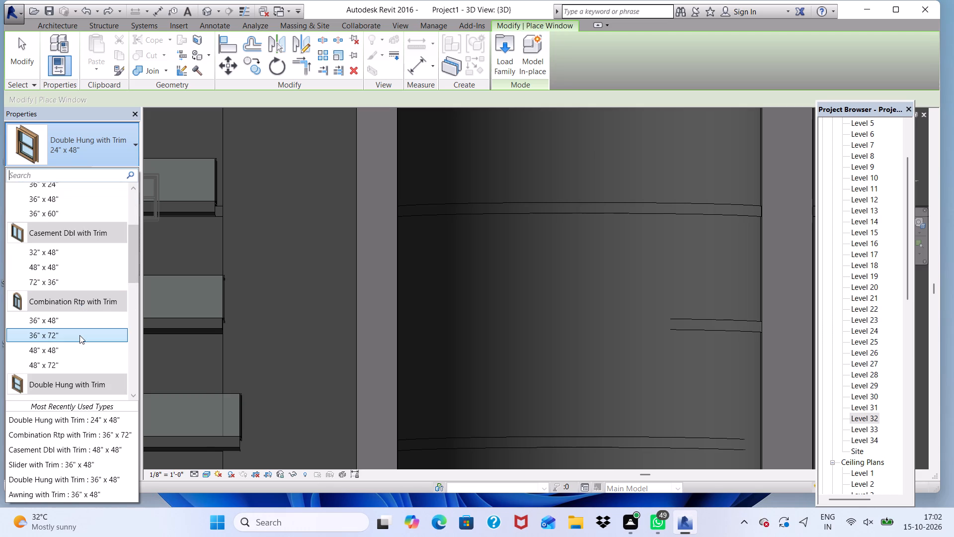
pyautogui.scroll(-1, 79, 335)
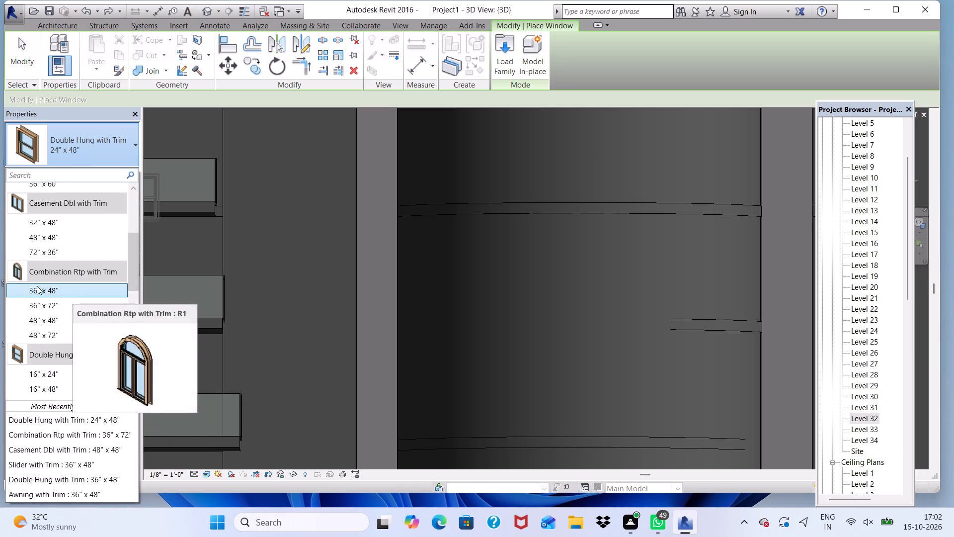
pyautogui.scroll(1, 37, 287)
pyautogui.scroll(-1, 43, 305)
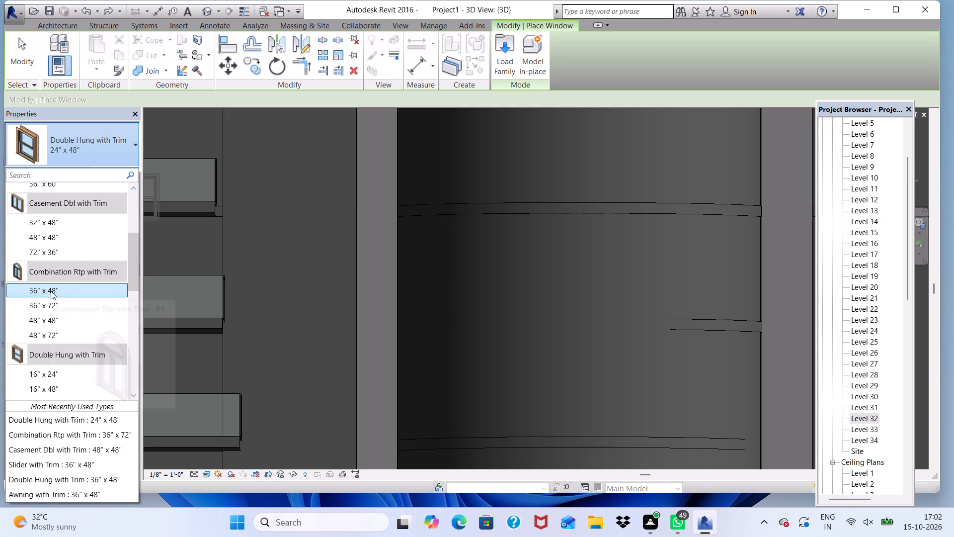
pyautogui.click(51, 291)
pyautogui.scroll(-1, 600, 187)
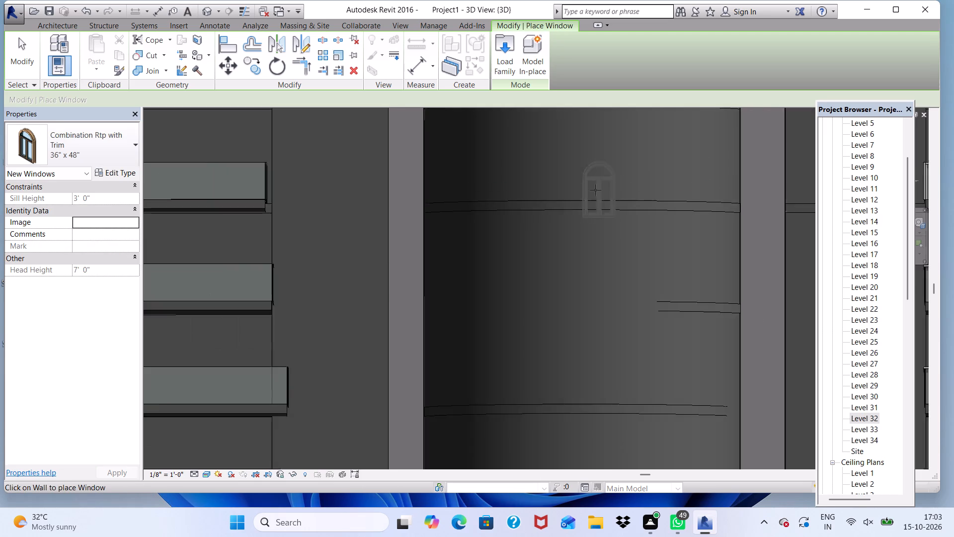
pyautogui.scroll(-1, 595, 190)
pyautogui.scroll(-4, 543, 217)
pyautogui.scroll(1, 551, 219)
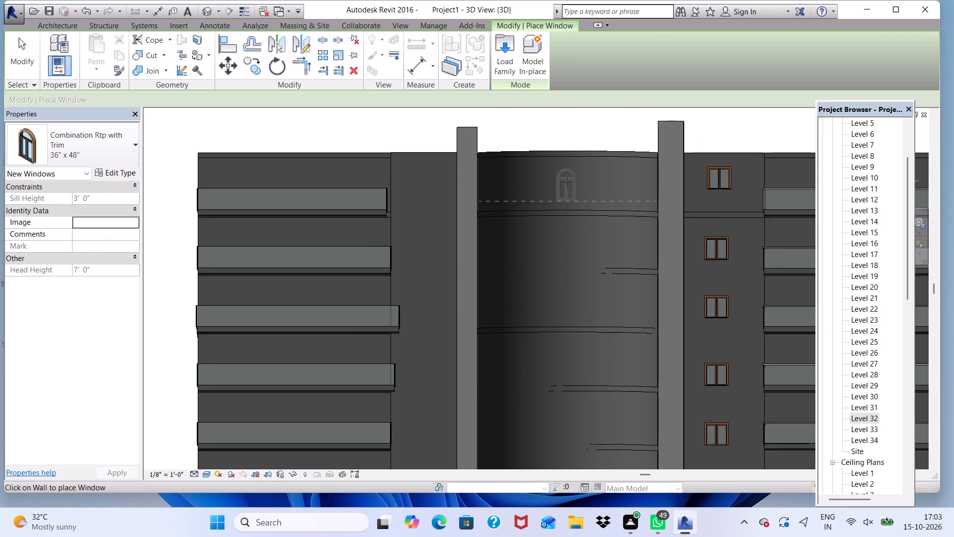
pyautogui.click(567, 182)
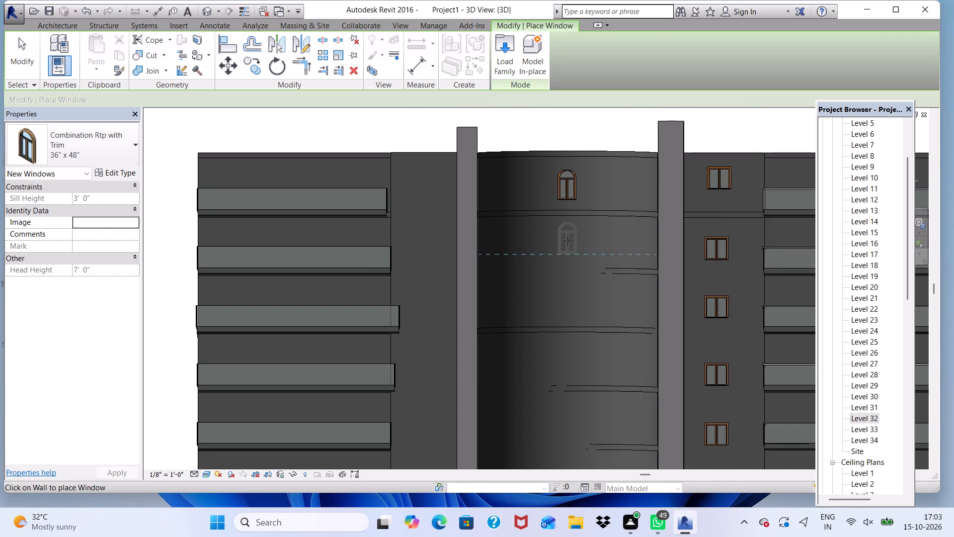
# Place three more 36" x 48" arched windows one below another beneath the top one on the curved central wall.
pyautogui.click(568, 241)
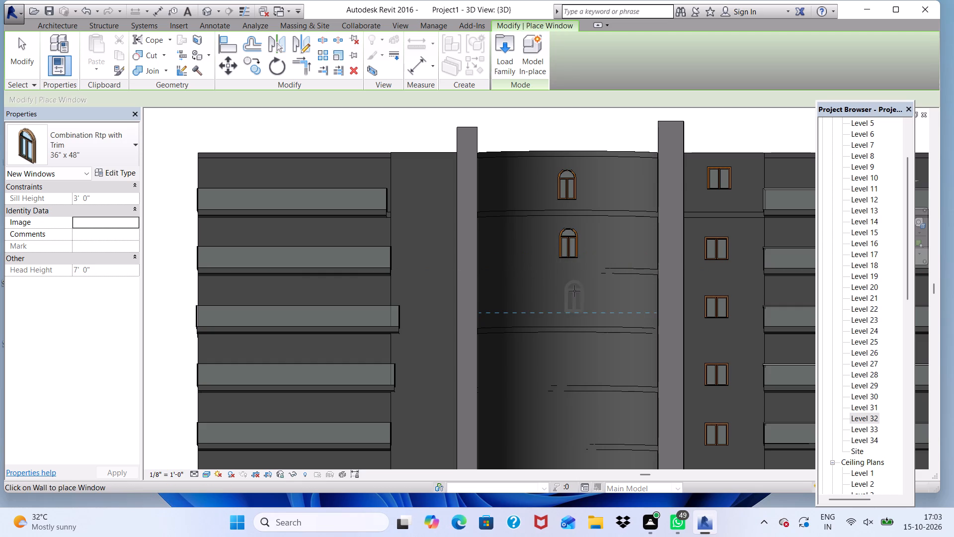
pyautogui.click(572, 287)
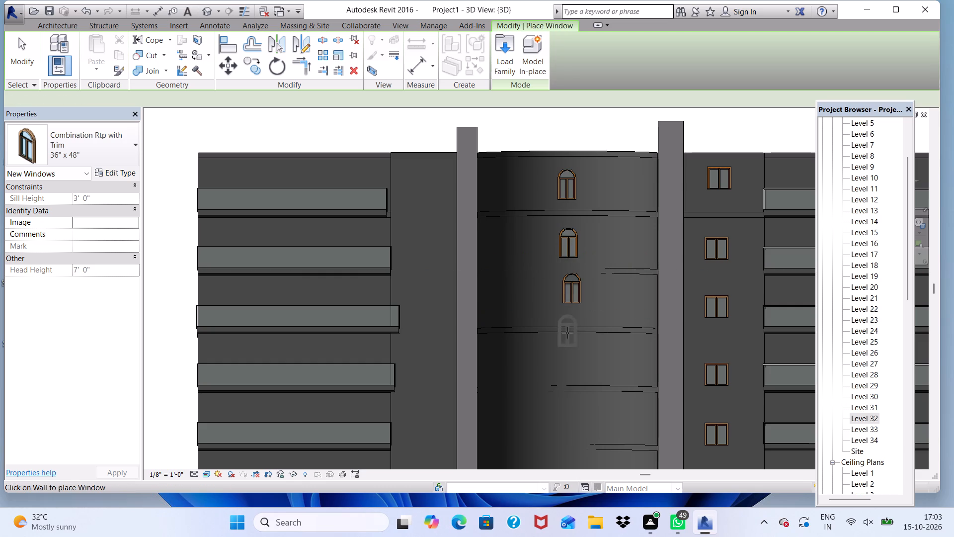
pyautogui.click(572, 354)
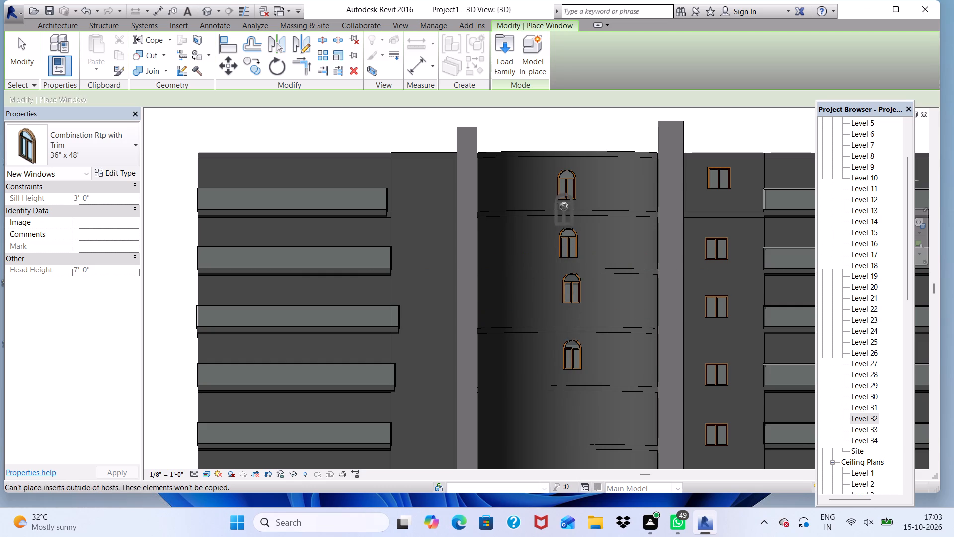
# Examine the spacing and alignment of the arched windows along the curved central wall.
pyautogui.scroll(5, 564, 206)
pyautogui.scroll(-12, 570, 177)
pyautogui.scroll(7, 560, 336)
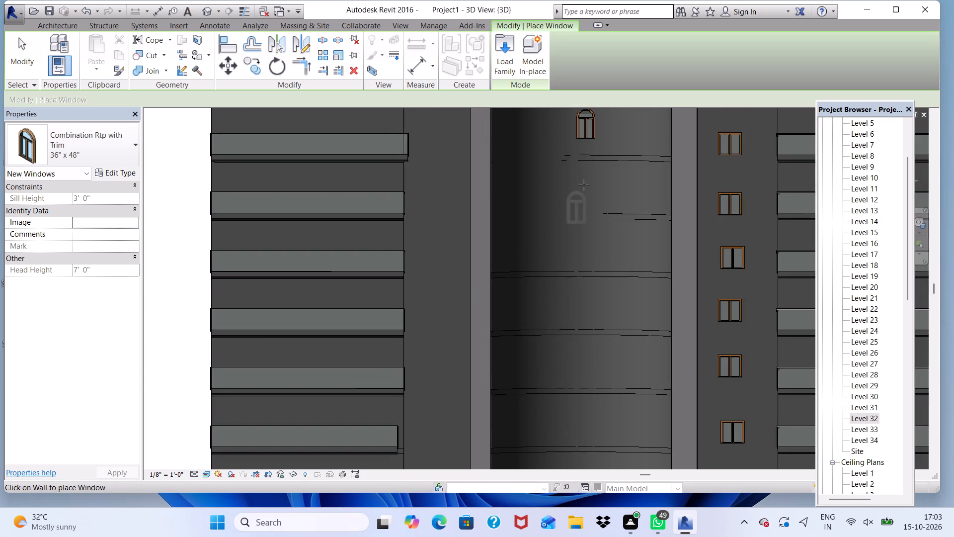
pyautogui.scroll(-6, 567, 233)
pyautogui.scroll(6, 584, 183)
pyautogui.scroll(-8, 552, 186)
pyautogui.scroll(1, 530, 246)
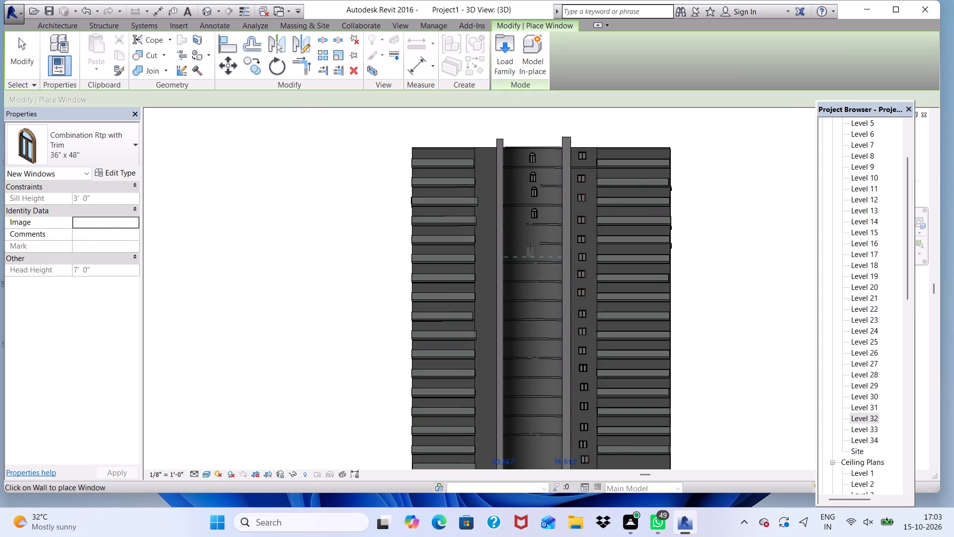
pyautogui.scroll(5, 530, 246)
pyautogui.scroll(-4, 460, 251)
pyautogui.scroll(3, 556, 267)
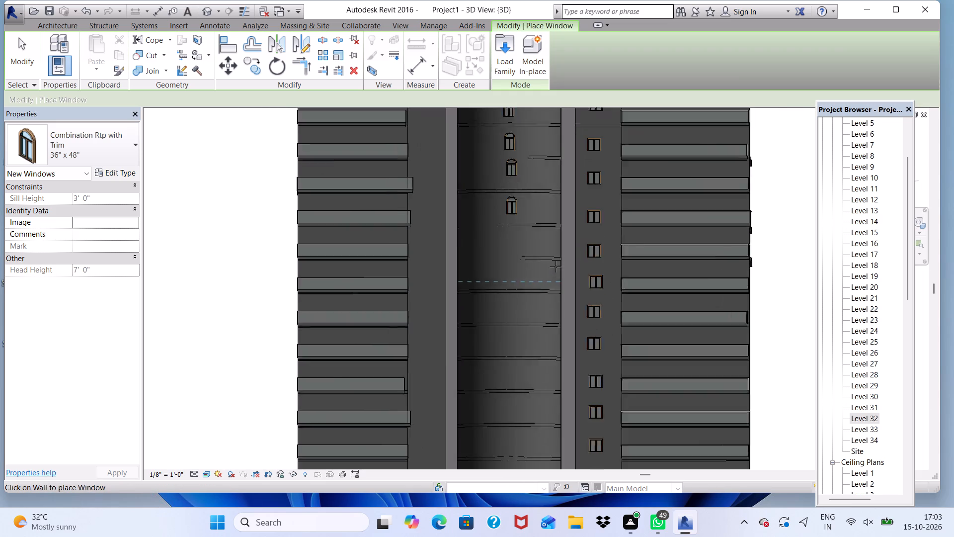
pyautogui.scroll(2, 513, 248)
pyautogui.scroll(-4, 496, 310)
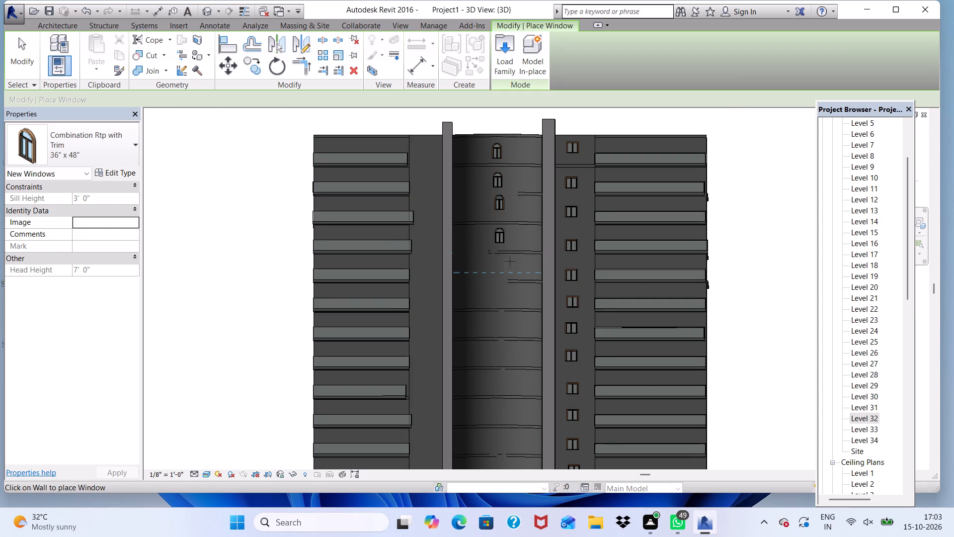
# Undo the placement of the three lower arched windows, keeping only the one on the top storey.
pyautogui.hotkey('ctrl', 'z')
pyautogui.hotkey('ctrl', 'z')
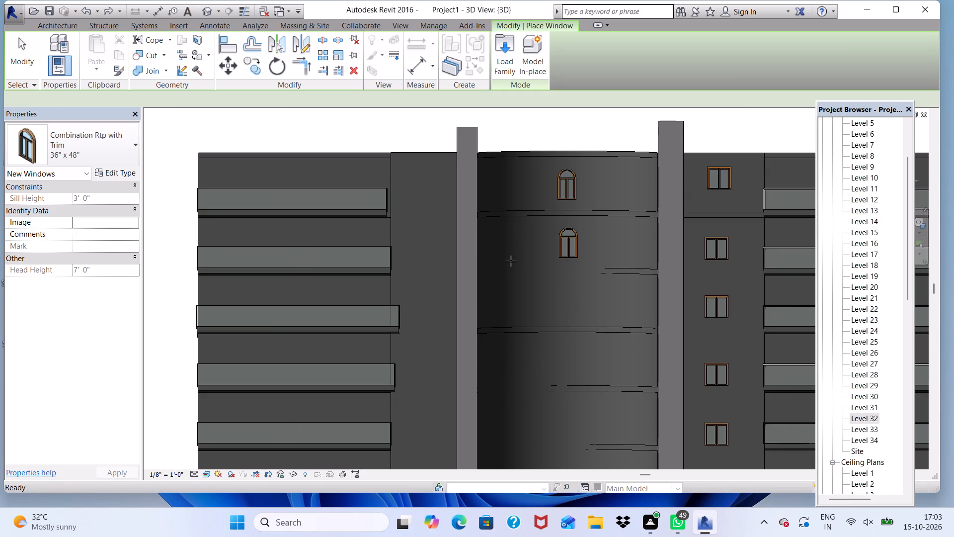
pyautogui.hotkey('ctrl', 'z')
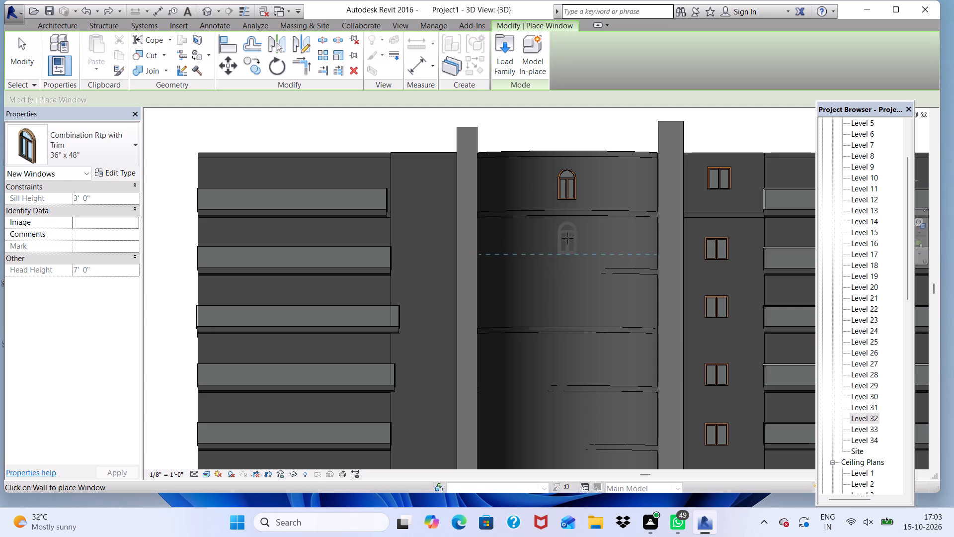
# Place five more 36" x 48" Combination Rtp with Trim windows, one per storey, directly below the top arched window on the curved central wall.
pyautogui.click(567, 238)
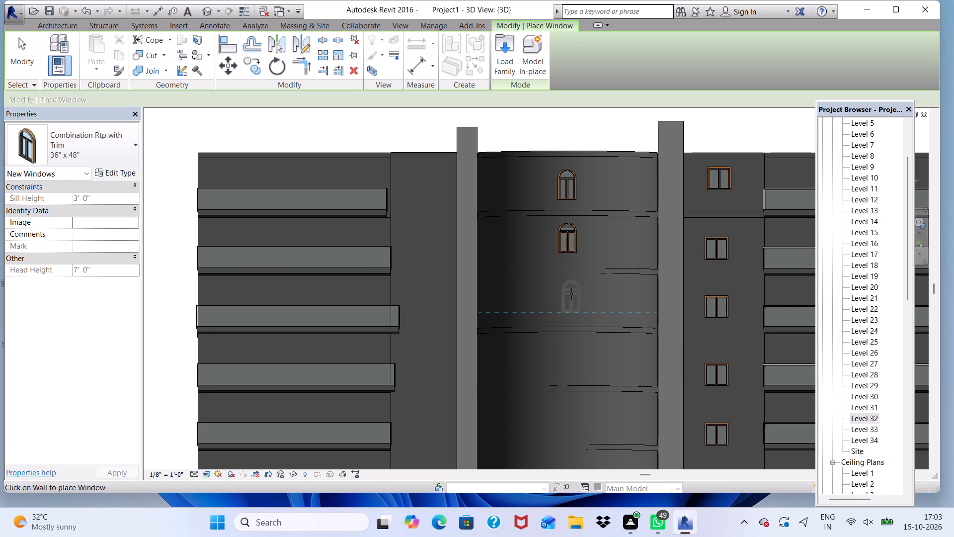
pyautogui.click(571, 294)
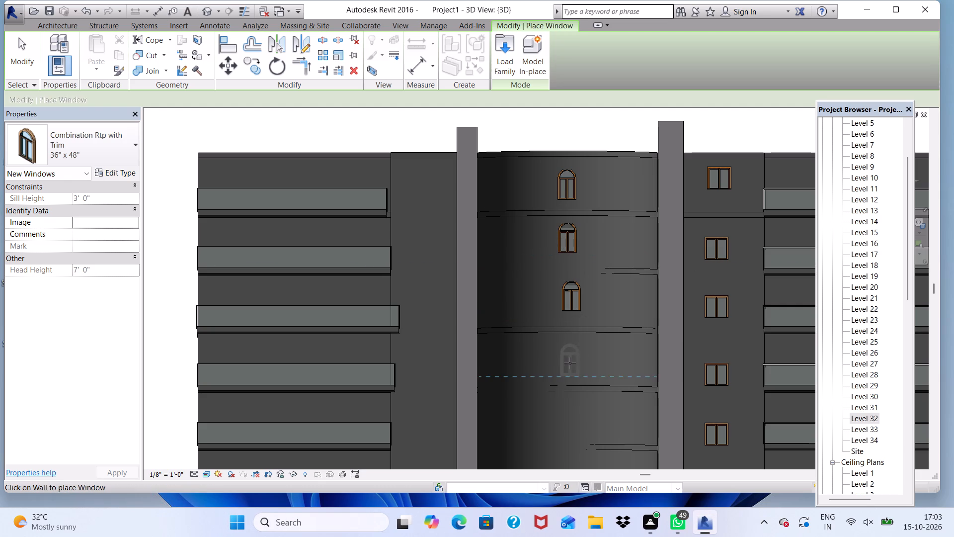
pyautogui.click(573, 349)
pyautogui.scroll(-5, 558, 237)
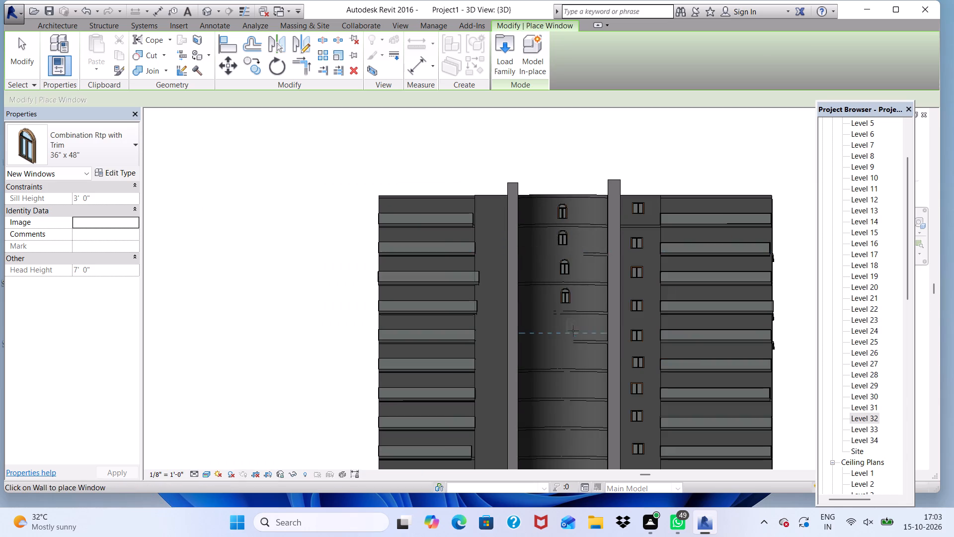
pyautogui.scroll(8, 573, 331)
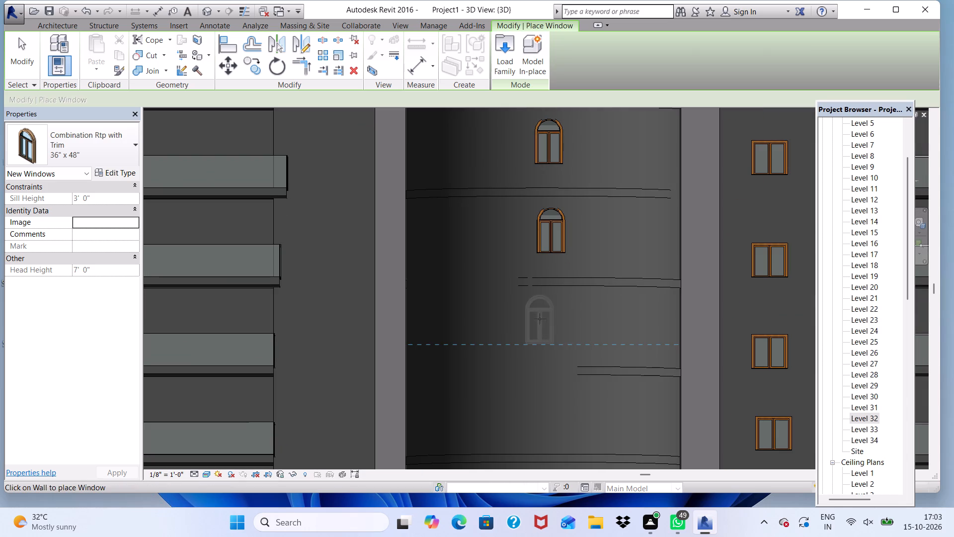
pyautogui.click(555, 315)
pyautogui.scroll(-4, 546, 251)
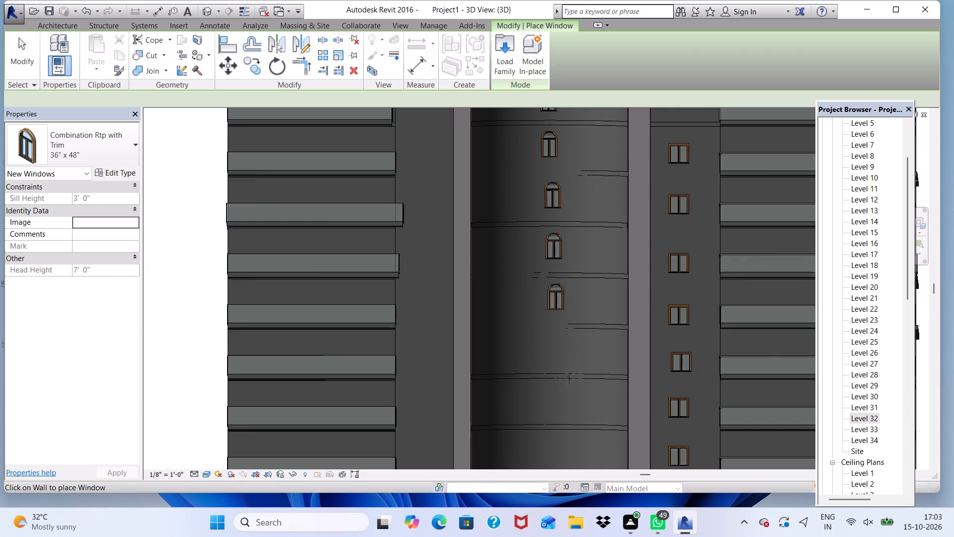
pyautogui.scroll(4, 565, 359)
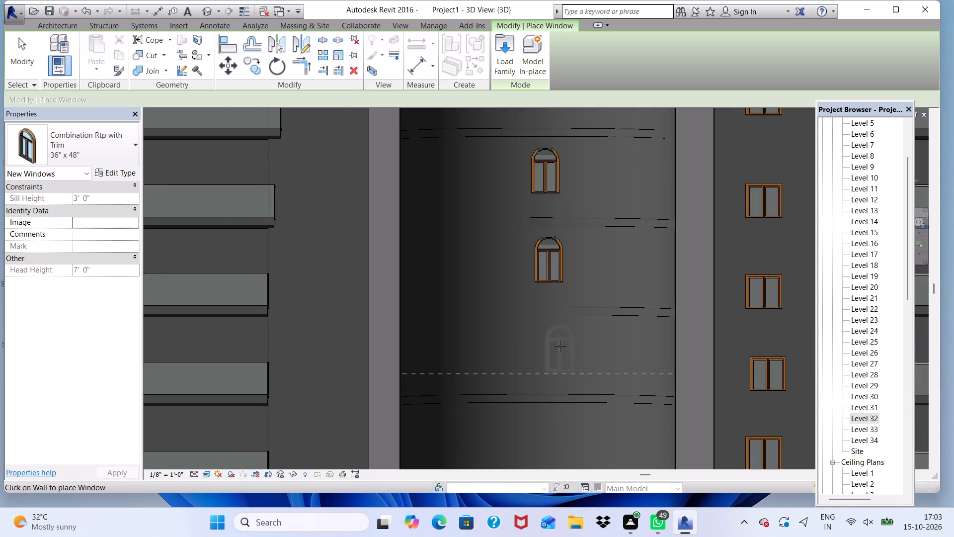
pyautogui.click(554, 345)
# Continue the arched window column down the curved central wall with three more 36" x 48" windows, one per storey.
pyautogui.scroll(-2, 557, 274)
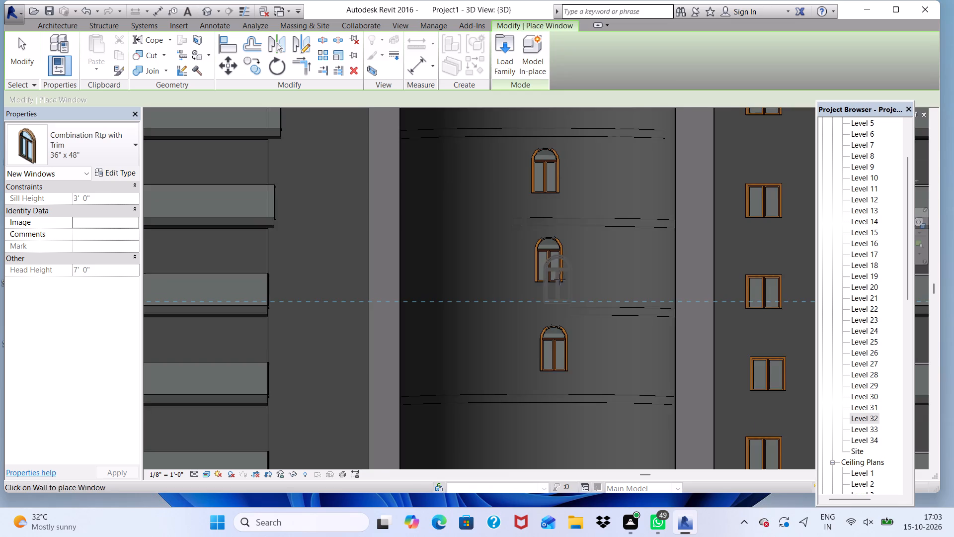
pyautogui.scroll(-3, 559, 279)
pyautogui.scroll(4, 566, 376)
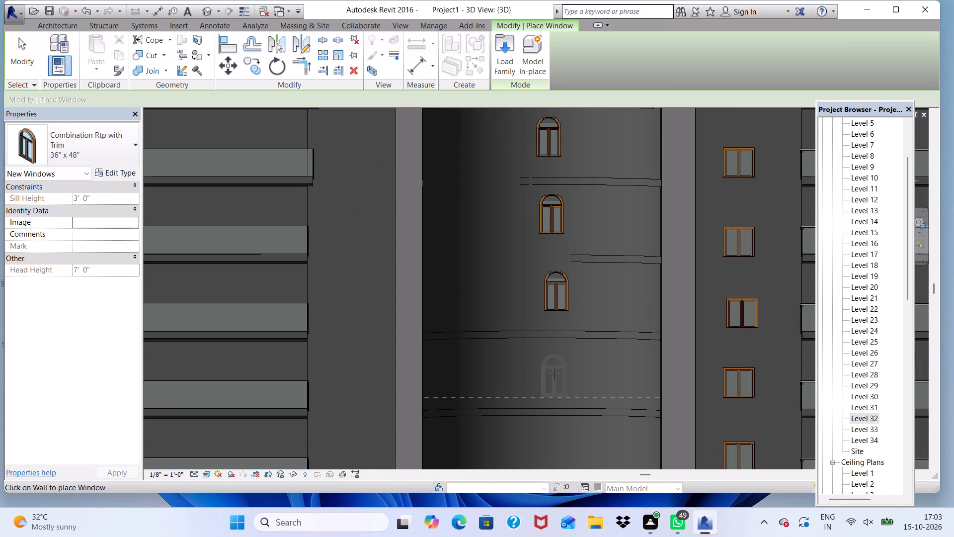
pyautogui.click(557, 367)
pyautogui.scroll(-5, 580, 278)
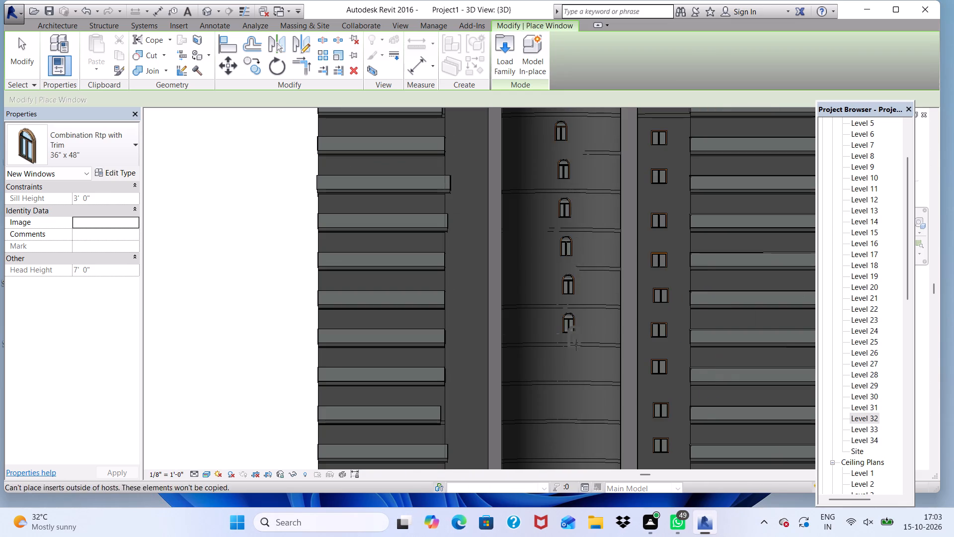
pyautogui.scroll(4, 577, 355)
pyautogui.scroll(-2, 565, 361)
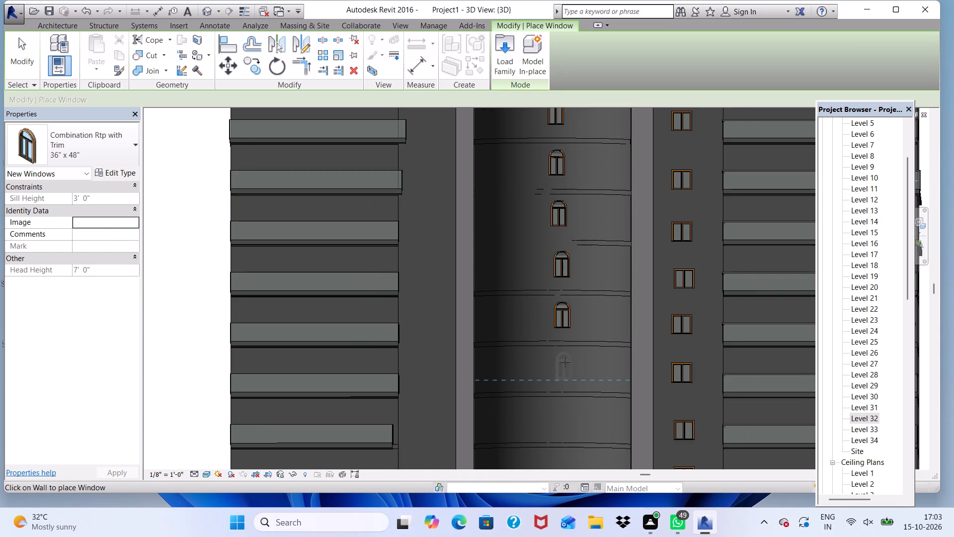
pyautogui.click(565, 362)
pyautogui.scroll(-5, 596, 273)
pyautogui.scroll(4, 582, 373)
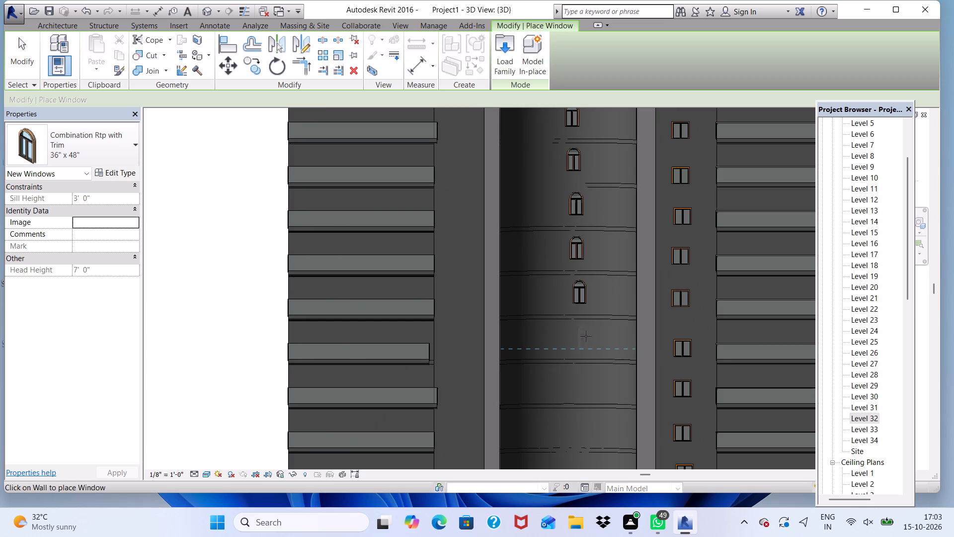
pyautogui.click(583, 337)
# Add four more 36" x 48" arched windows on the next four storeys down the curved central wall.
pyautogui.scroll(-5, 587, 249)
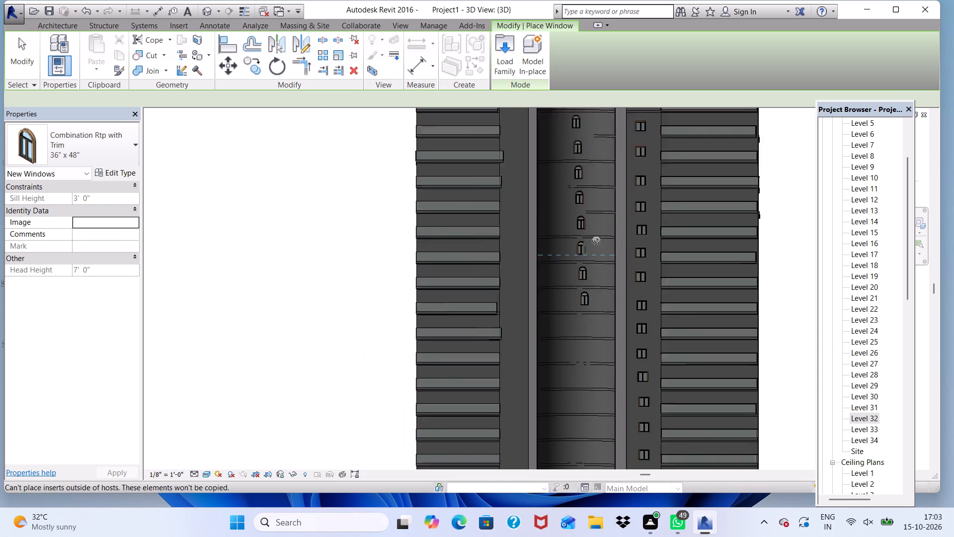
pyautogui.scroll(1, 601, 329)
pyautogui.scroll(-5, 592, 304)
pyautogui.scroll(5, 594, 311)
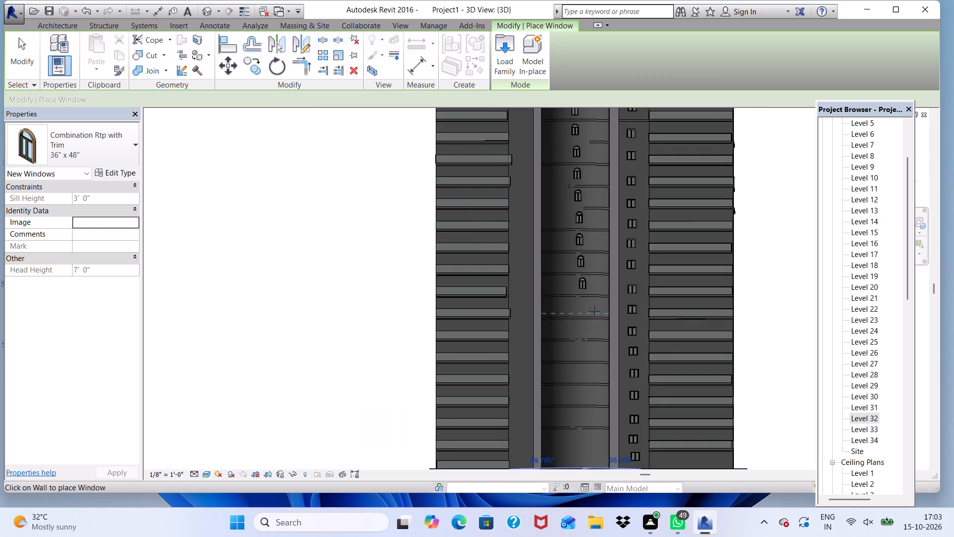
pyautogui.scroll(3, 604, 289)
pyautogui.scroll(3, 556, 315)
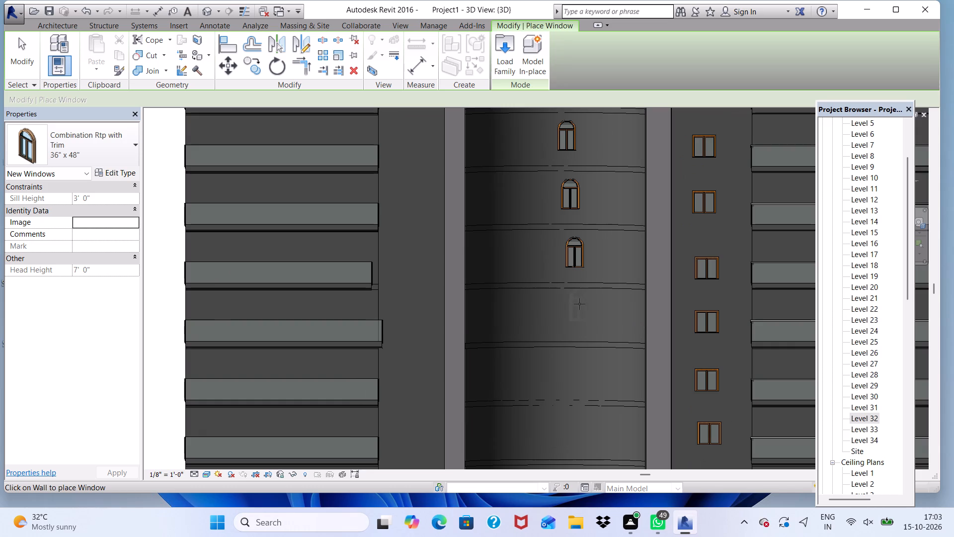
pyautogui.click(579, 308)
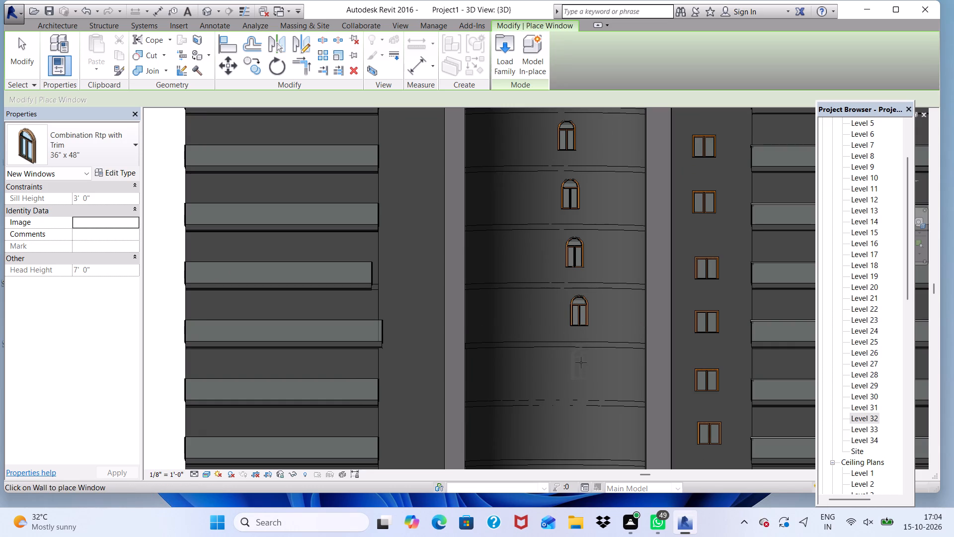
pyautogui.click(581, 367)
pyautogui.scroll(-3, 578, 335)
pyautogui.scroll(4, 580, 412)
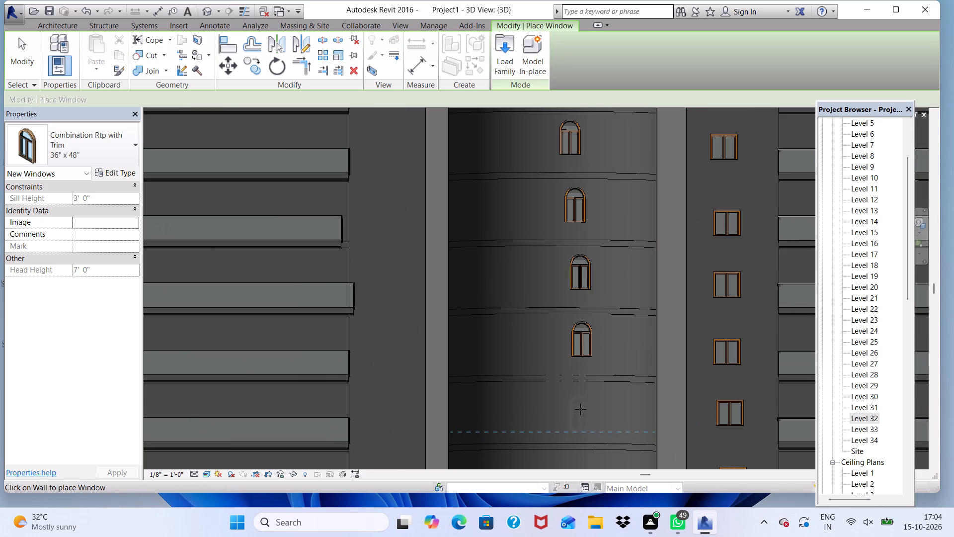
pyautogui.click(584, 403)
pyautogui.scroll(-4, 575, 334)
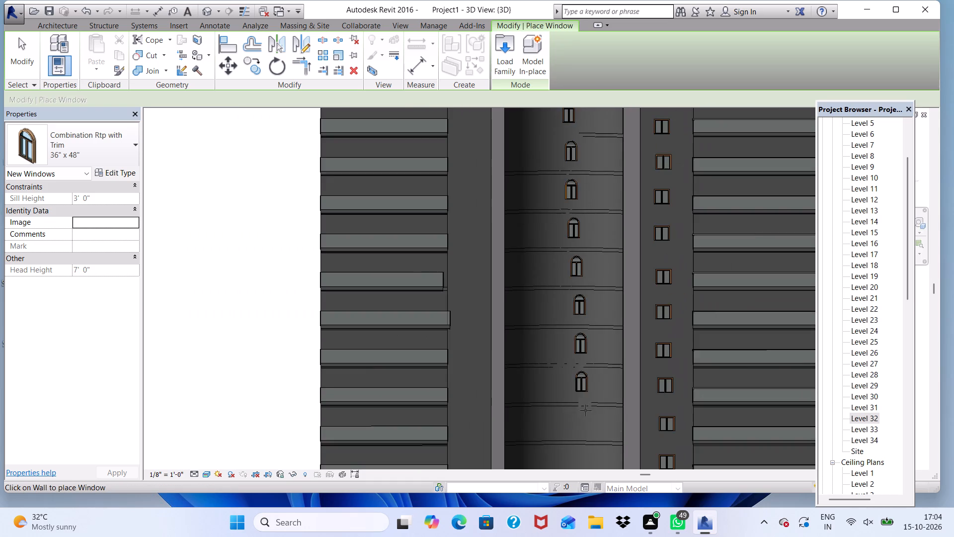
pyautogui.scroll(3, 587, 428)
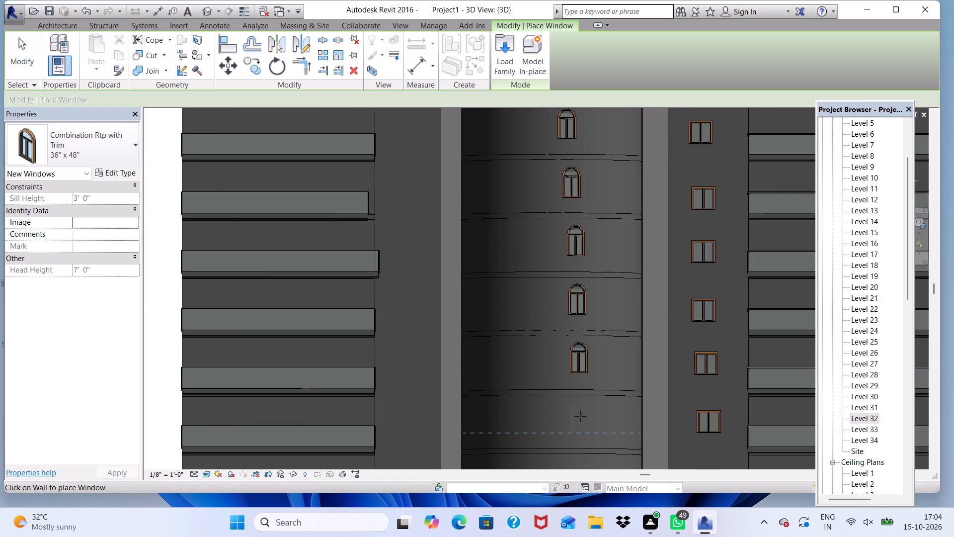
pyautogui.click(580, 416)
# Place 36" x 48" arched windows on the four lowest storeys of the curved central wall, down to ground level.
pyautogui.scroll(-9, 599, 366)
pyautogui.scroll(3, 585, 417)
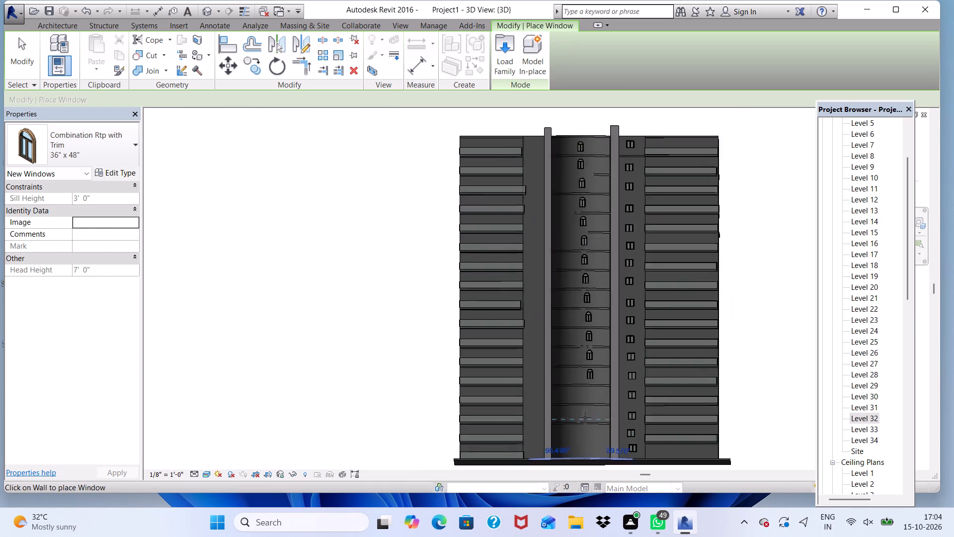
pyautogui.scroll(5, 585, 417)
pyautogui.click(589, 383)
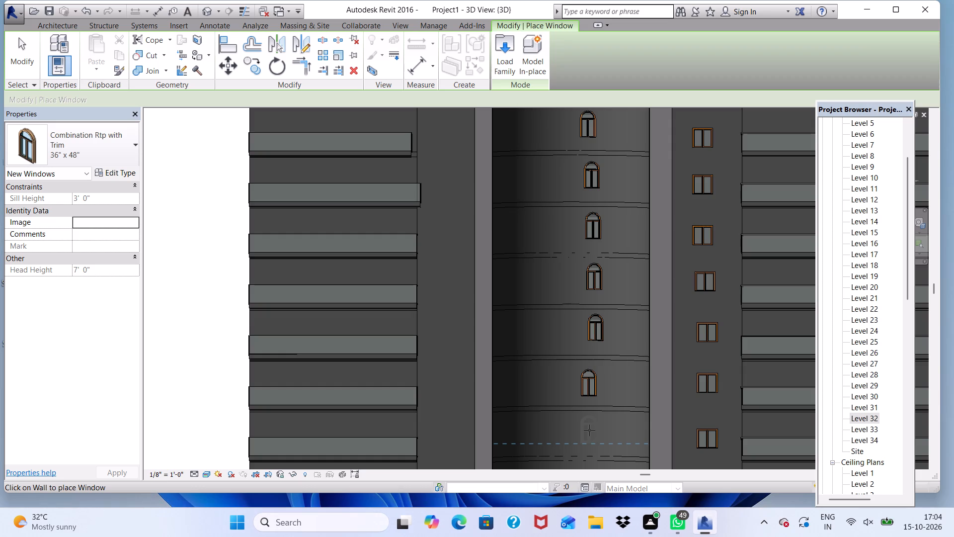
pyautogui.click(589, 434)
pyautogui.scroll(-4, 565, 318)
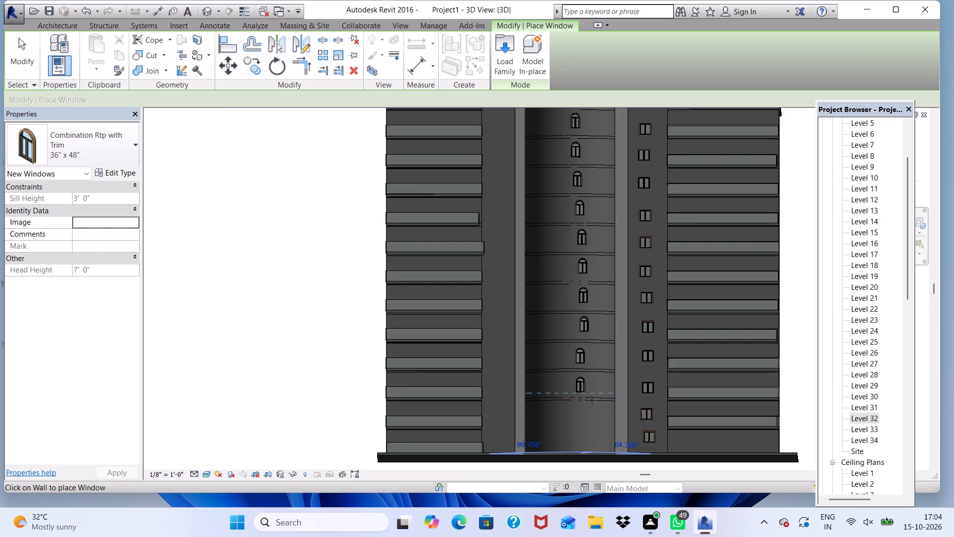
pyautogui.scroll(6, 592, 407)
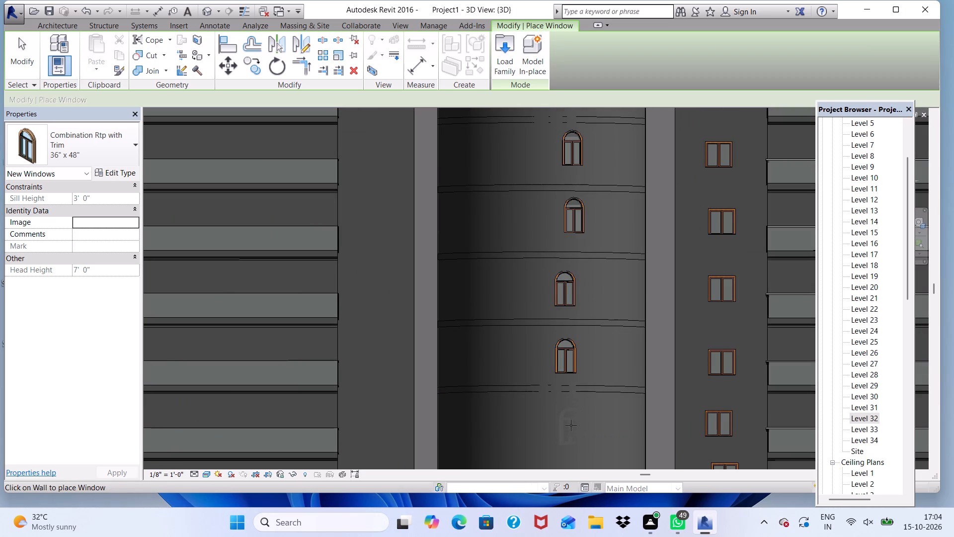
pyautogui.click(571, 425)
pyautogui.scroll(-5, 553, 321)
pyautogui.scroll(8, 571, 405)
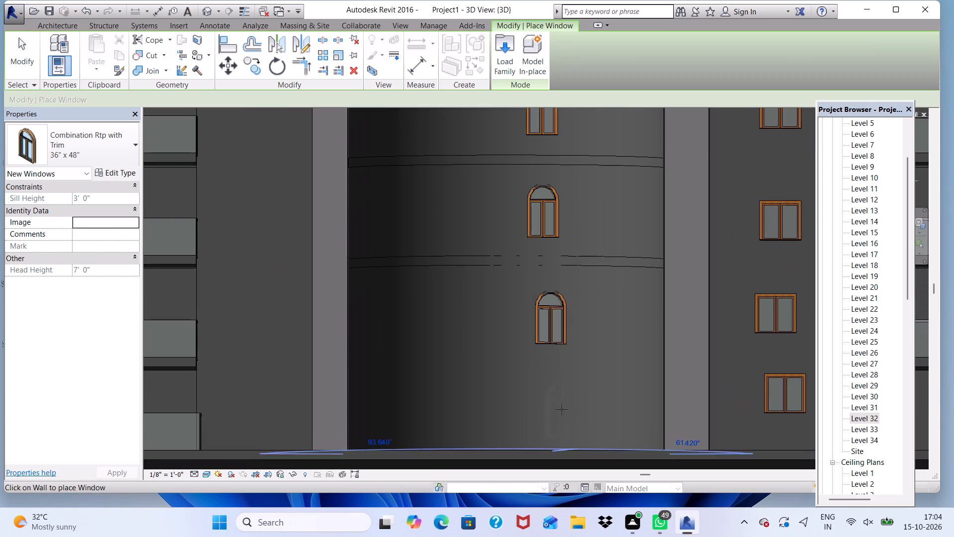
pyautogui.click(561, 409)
# Examine the vertical alignment of the arched window column over the full height of the curved central wall.
pyautogui.scroll(-10, 580, 338)
pyautogui.moveTo(552, 403); pyautogui.dragTo(555, 481, button='middle')
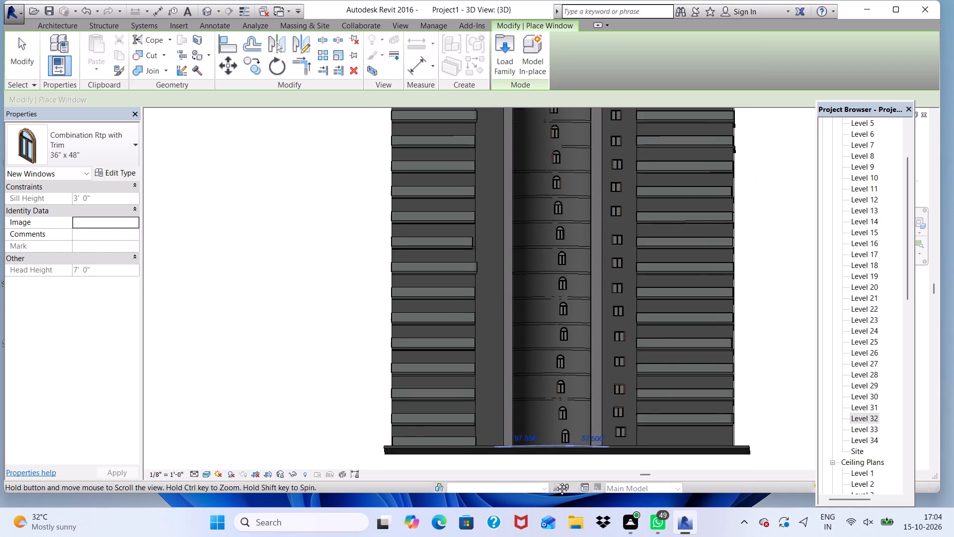
pyautogui.moveTo(555, 481); pyautogui.dragTo(511, 470, button='middle')
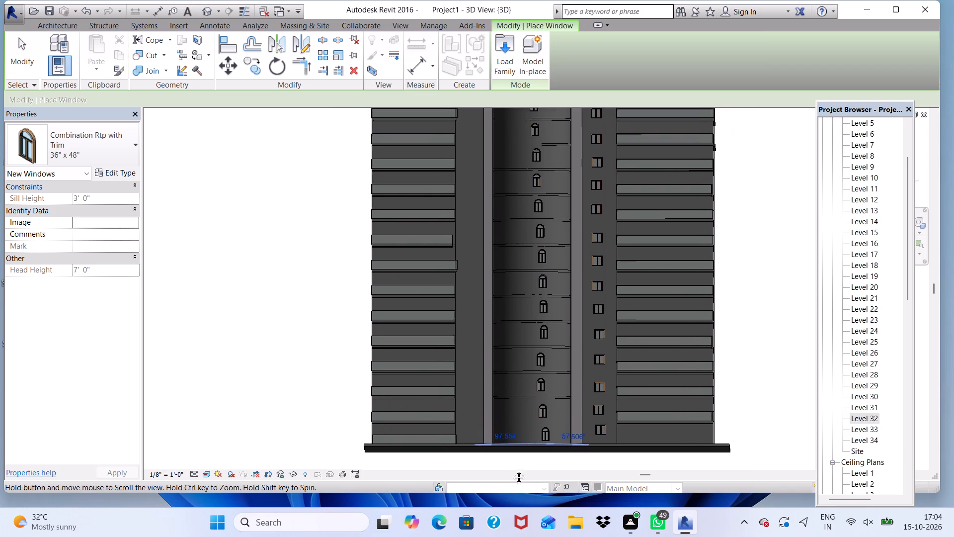
pyautogui.moveTo(511, 470); pyautogui.dragTo(505, 486, button='middle')
pyautogui.scroll(6, 493, 405)
pyautogui.scroll(-10, 503, 298)
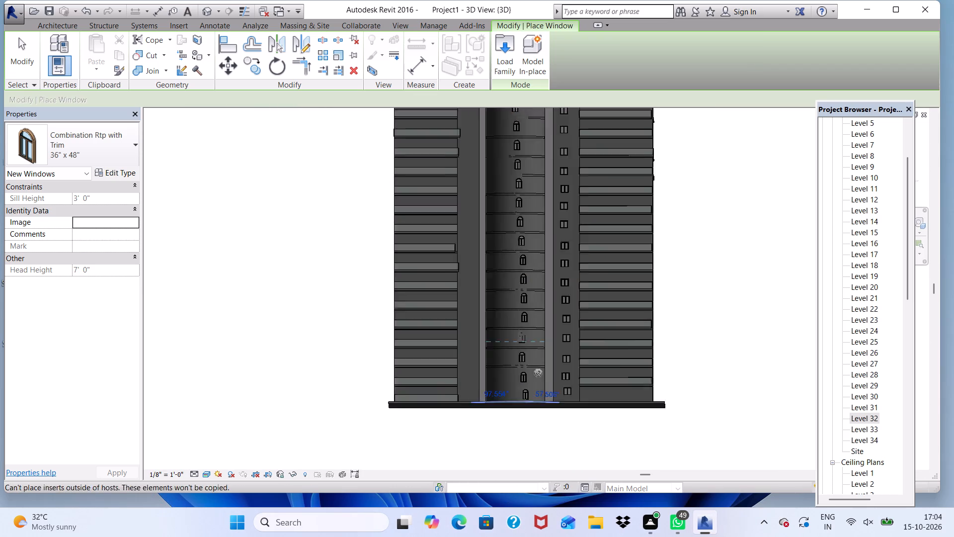
pyautogui.scroll(-1, 528, 346)
pyautogui.scroll(1, 526, 288)
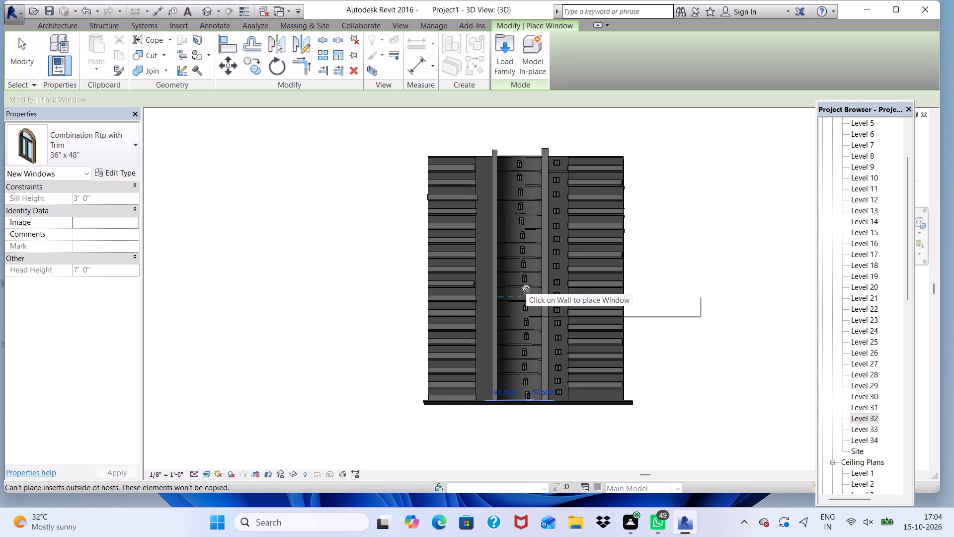
pyautogui.scroll(3, 569, 224)
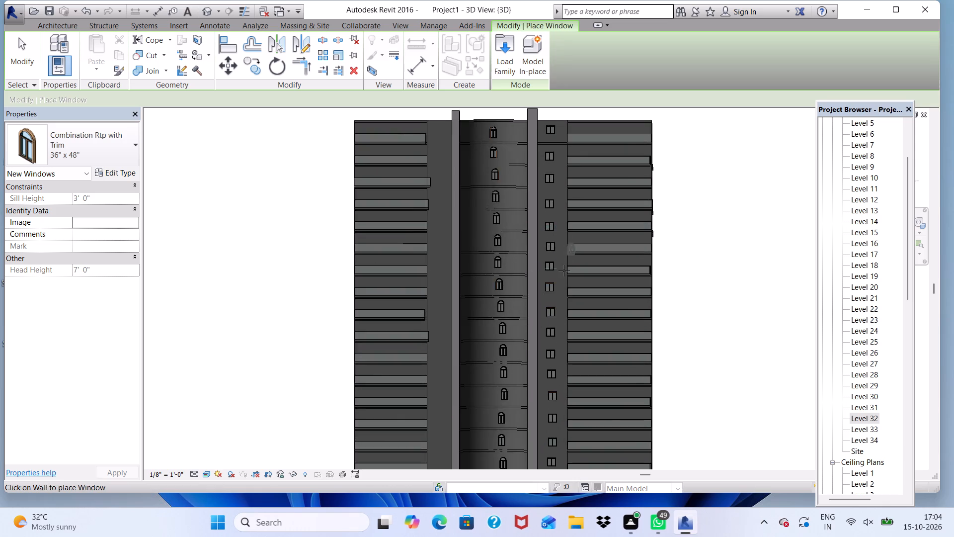
pyautogui.scroll(5, 473, 340)
pyautogui.scroll(-11, 468, 274)
pyautogui.scroll(6, 521, 357)
pyautogui.scroll(6, 470, 236)
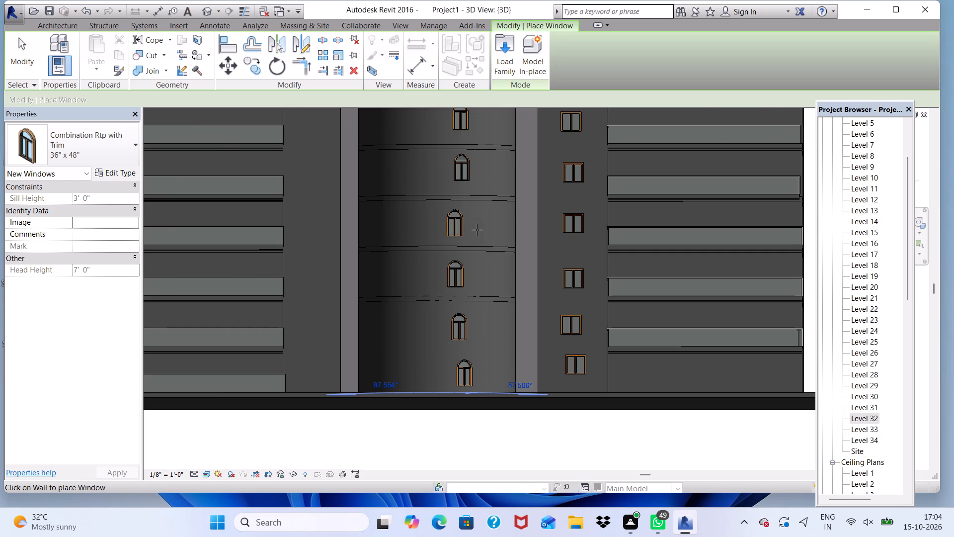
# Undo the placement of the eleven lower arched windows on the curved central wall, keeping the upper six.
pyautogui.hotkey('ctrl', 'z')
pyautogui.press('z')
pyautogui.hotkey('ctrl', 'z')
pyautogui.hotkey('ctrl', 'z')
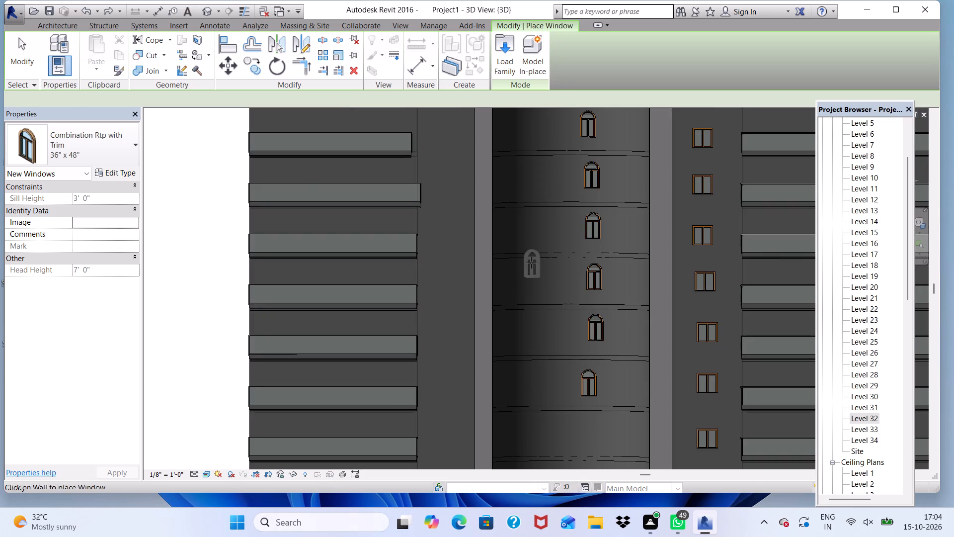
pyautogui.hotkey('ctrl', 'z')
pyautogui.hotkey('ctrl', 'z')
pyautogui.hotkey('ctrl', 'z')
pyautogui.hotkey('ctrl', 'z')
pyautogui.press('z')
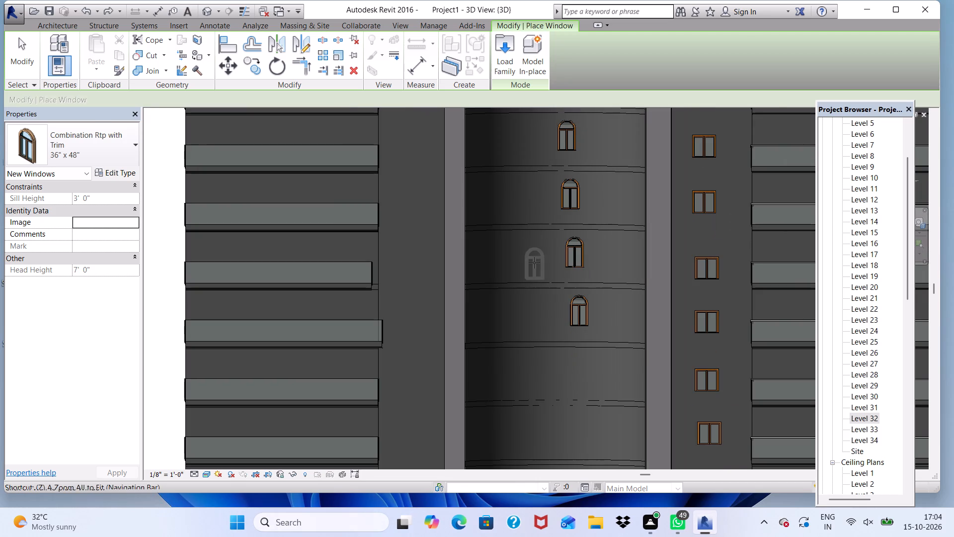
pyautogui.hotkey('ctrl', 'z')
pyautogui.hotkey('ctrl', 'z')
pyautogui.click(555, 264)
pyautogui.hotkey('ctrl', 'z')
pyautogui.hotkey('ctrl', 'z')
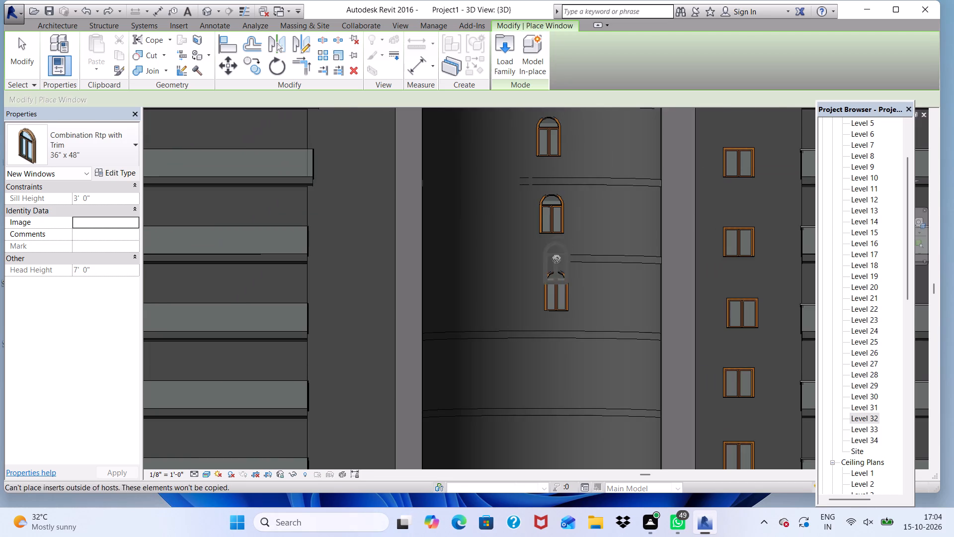
# Place five more 36" x 48" Combination Rtp with Trim windows, one per storey, below the upper six on the curved central wall.
pyautogui.scroll(-5, 680, 183)
pyautogui.scroll(-5, 610, 235)
pyautogui.scroll(6, 620, 276)
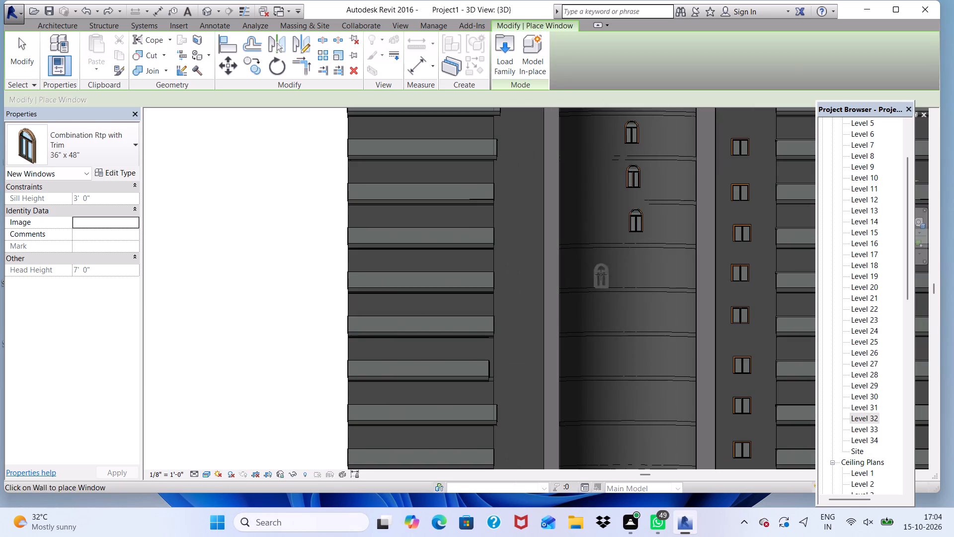
pyautogui.click(640, 270)
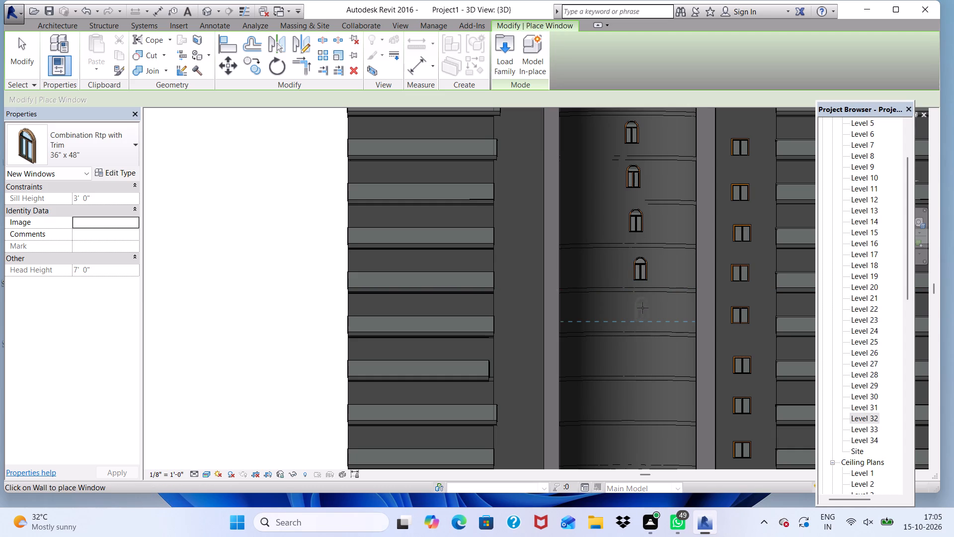
pyautogui.click(643, 311)
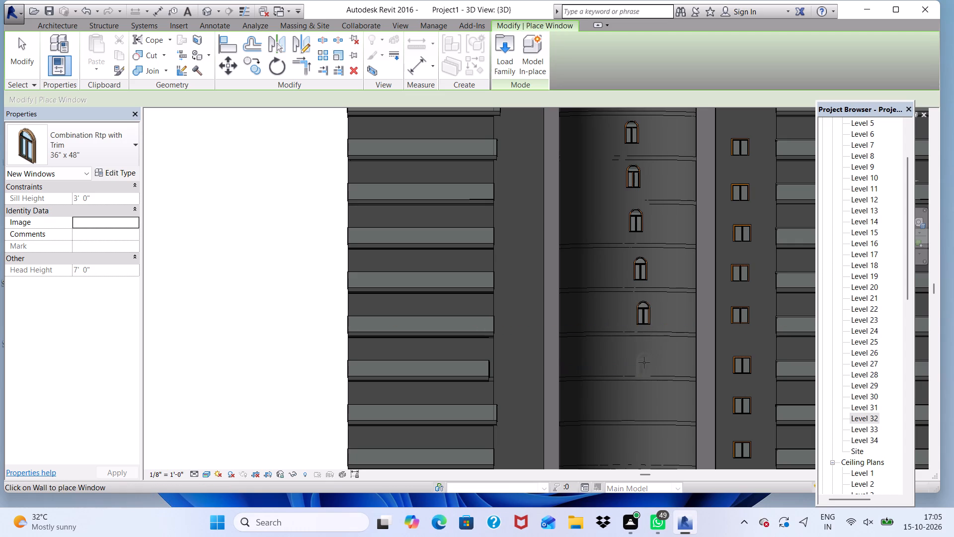
pyautogui.click(646, 353)
pyautogui.scroll(2, 622, 103)
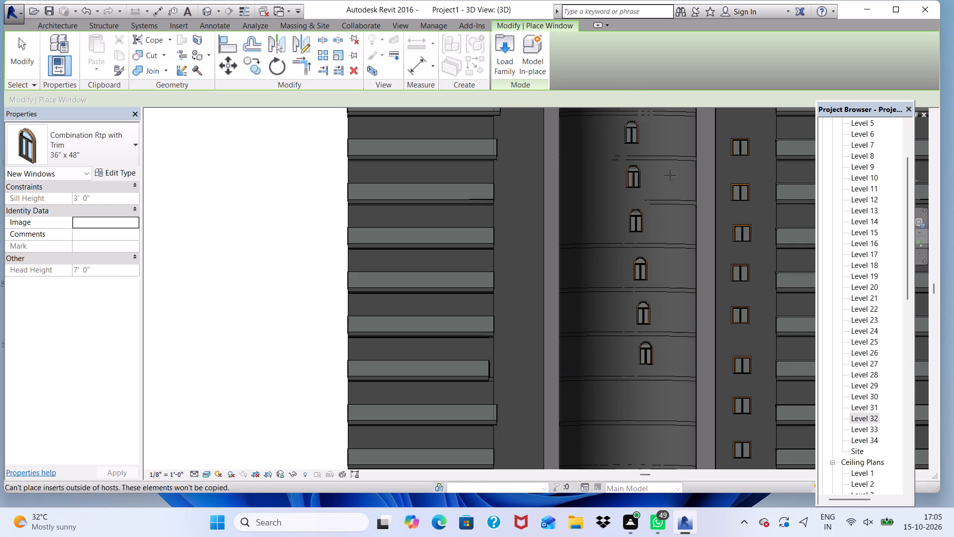
pyautogui.scroll(-4, 698, 328)
pyautogui.scroll(6, 650, 424)
pyautogui.scroll(5, 692, 304)
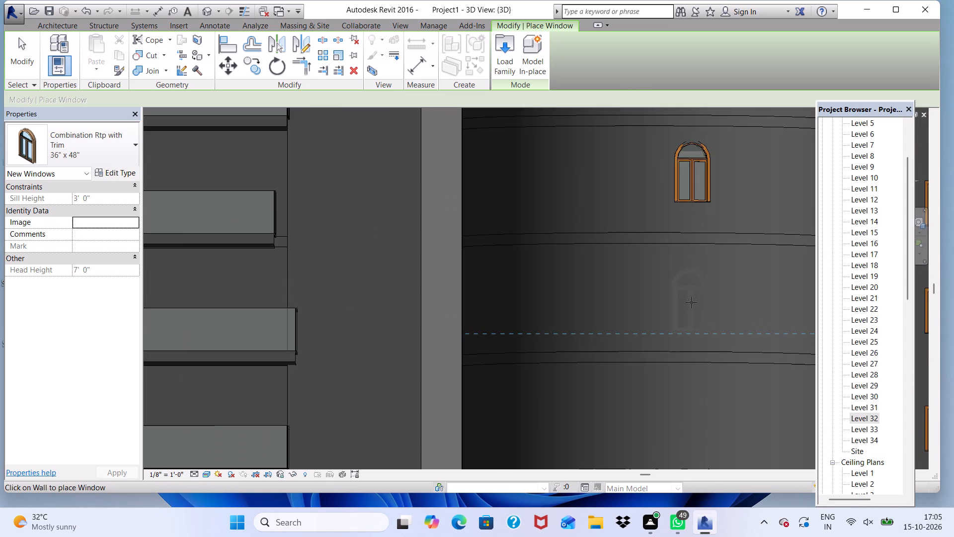
pyautogui.click(695, 303)
pyautogui.scroll(-5, 662, 213)
pyautogui.scroll(2, 685, 333)
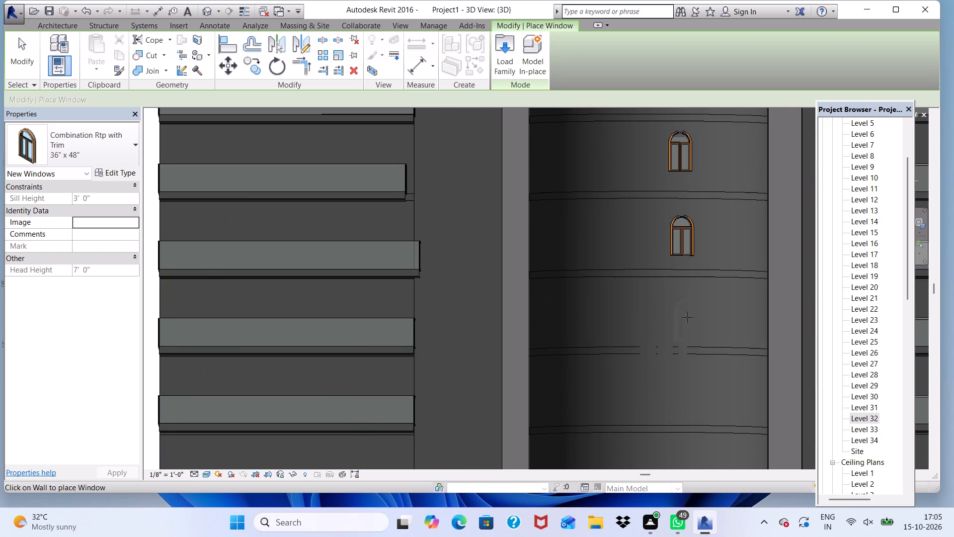
pyautogui.click(683, 322)
# Continue the arched window column with three more 36" x 48" windows on the next three storeys of the curved central wall.
pyautogui.scroll(-6, 616, 226)
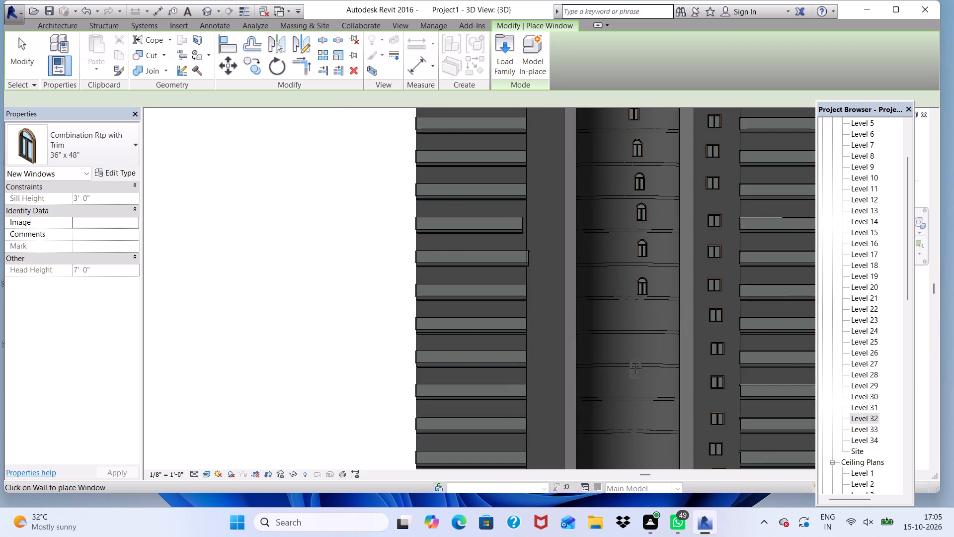
pyautogui.scroll(-5, 640, 309)
pyautogui.scroll(7, 656, 305)
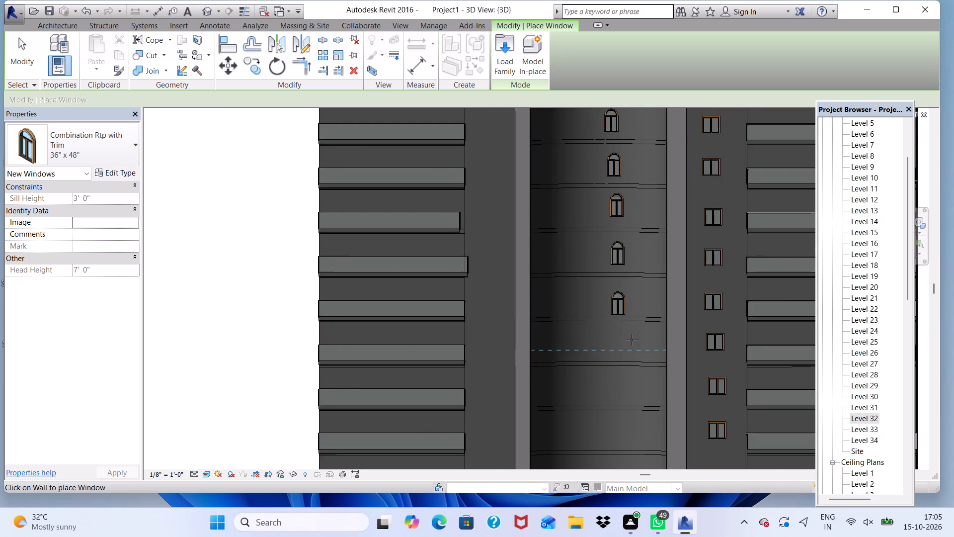
pyautogui.click(618, 341)
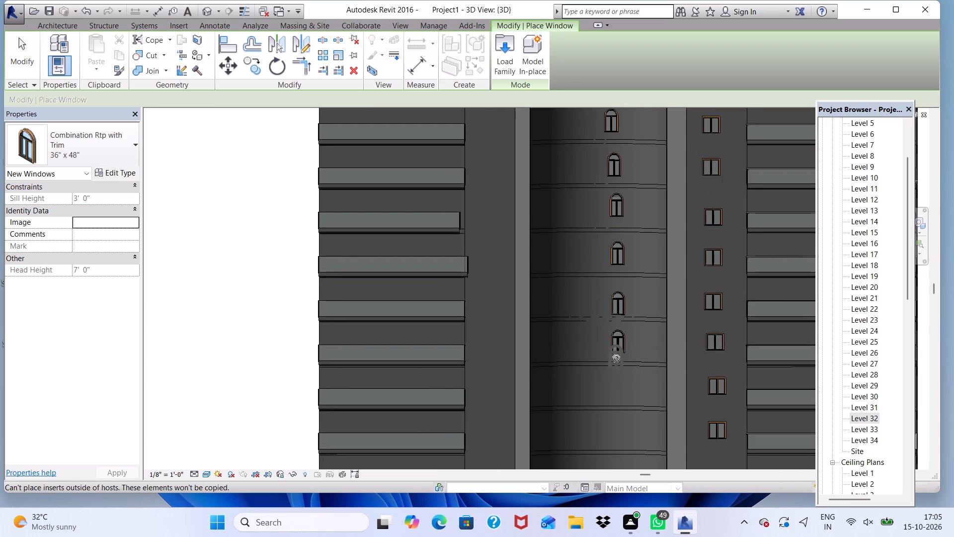
pyautogui.click(616, 386)
pyautogui.scroll(1, 622, 285)
pyautogui.scroll(-2, 615, 172)
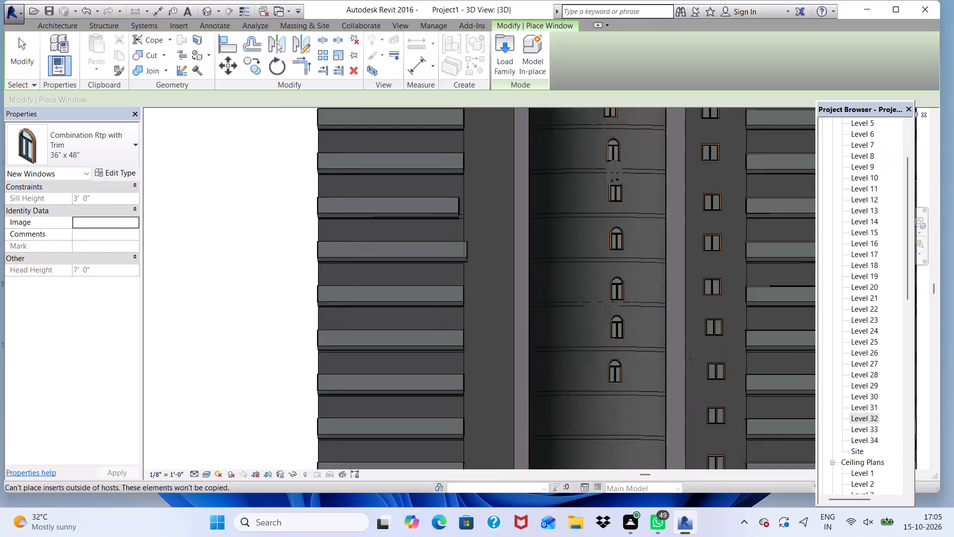
pyautogui.scroll(-2, 682, 402)
pyautogui.scroll(6, 639, 390)
pyautogui.click(617, 399)
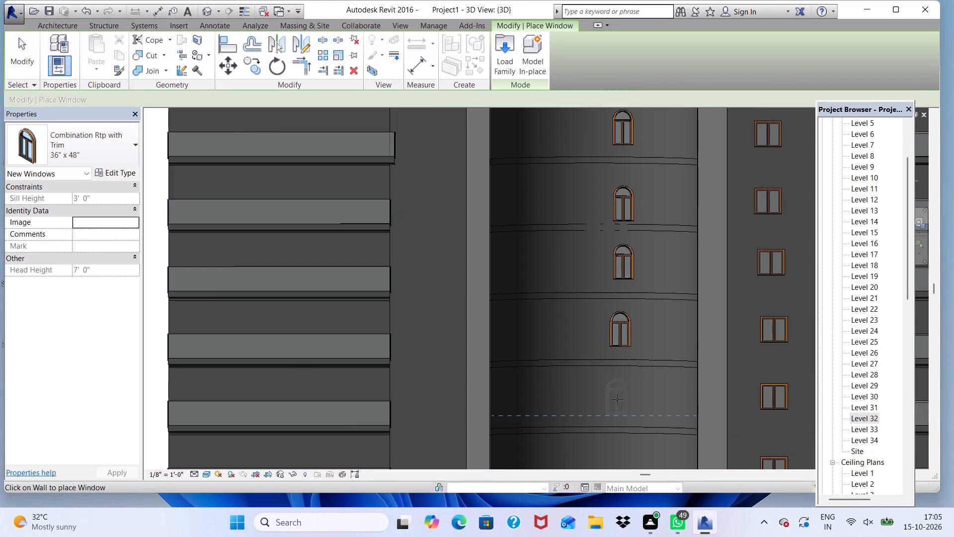
# Complete the column with 36" x 48" arched windows on the three lowest storeys of the curved central wall, down to ground level.
pyautogui.scroll(3, 723, 195)
pyautogui.scroll(-2, 723, 157)
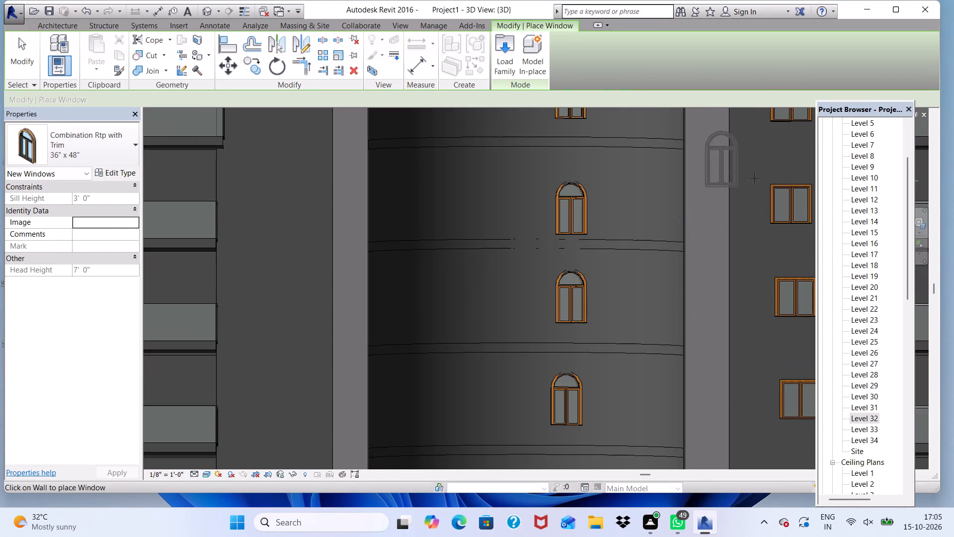
pyautogui.scroll(-2, 754, 178)
pyautogui.scroll(-7, 664, 227)
pyautogui.scroll(4, 659, 312)
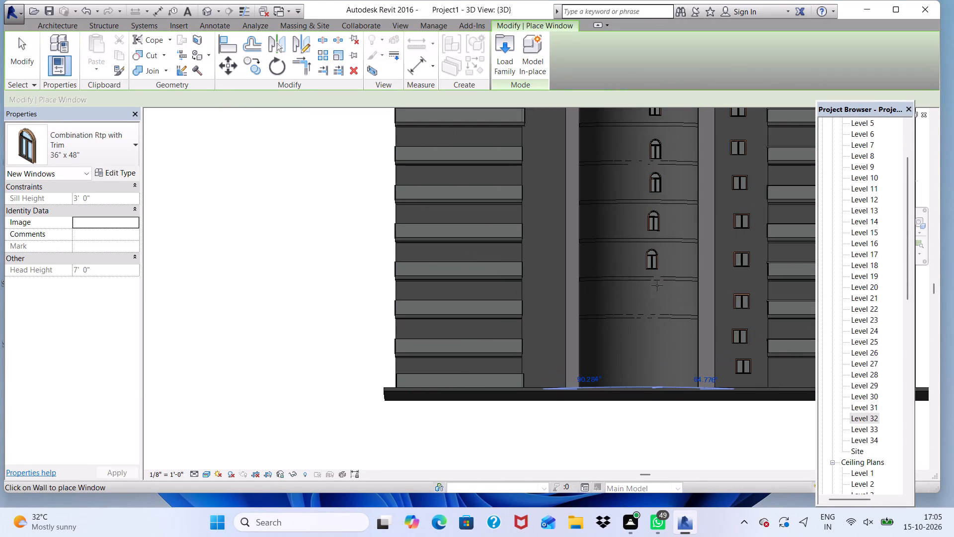
pyautogui.click(655, 295)
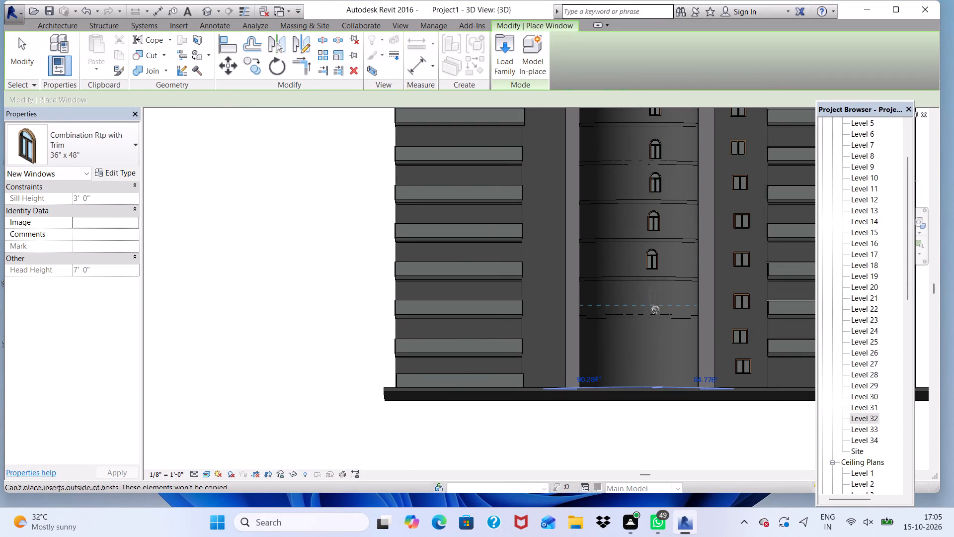
pyautogui.click(655, 336)
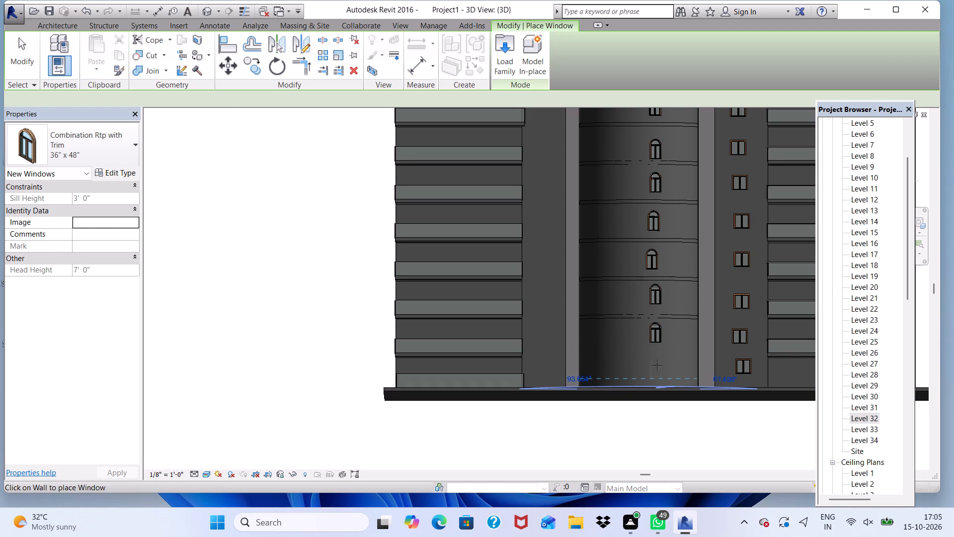
pyautogui.click(657, 366)
# Choose the Double Hung with Trim 36" x 72" window type for placement.
pyautogui.scroll(5, 661, 291)
pyautogui.scroll(-4, 654, 293)
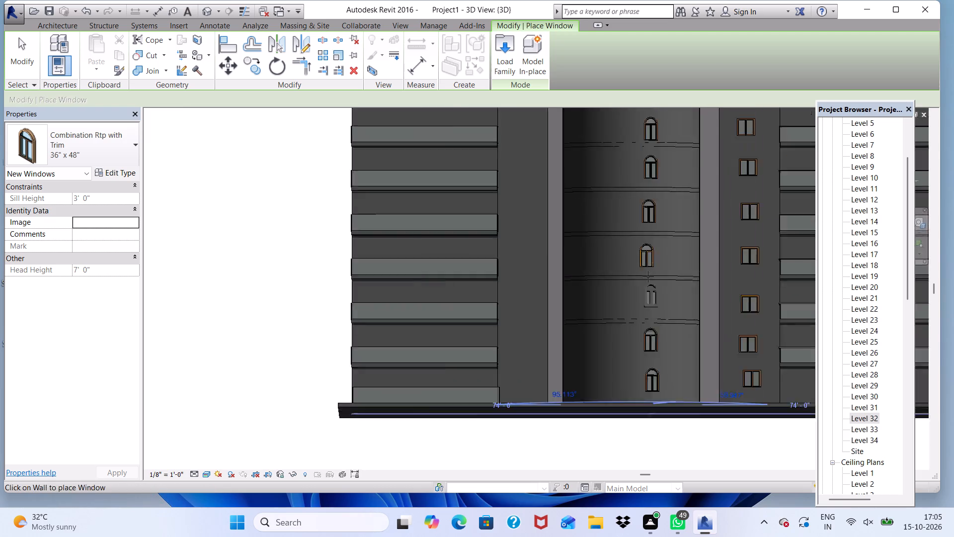
pyautogui.scroll(-10, 648, 276)
pyautogui.scroll(6, 607, 196)
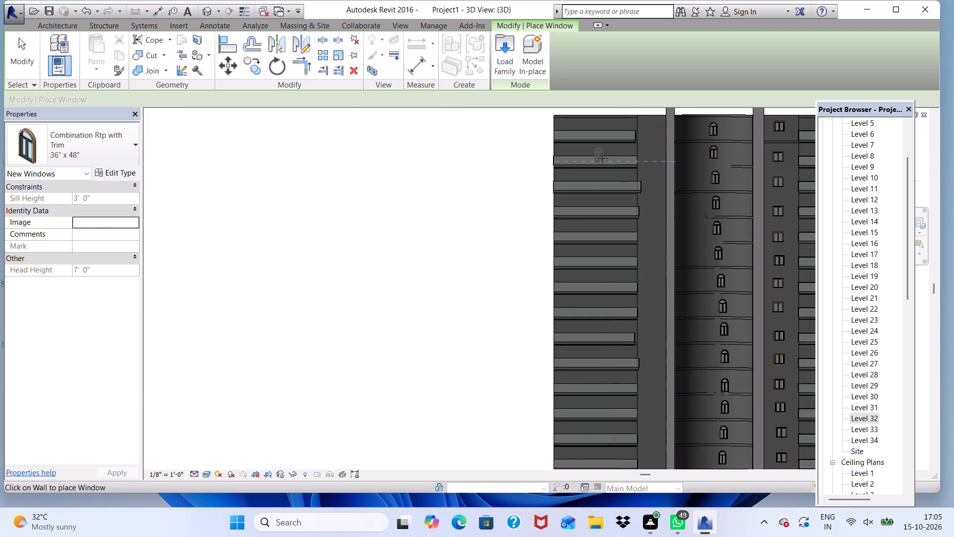
pyautogui.click(135, 146)
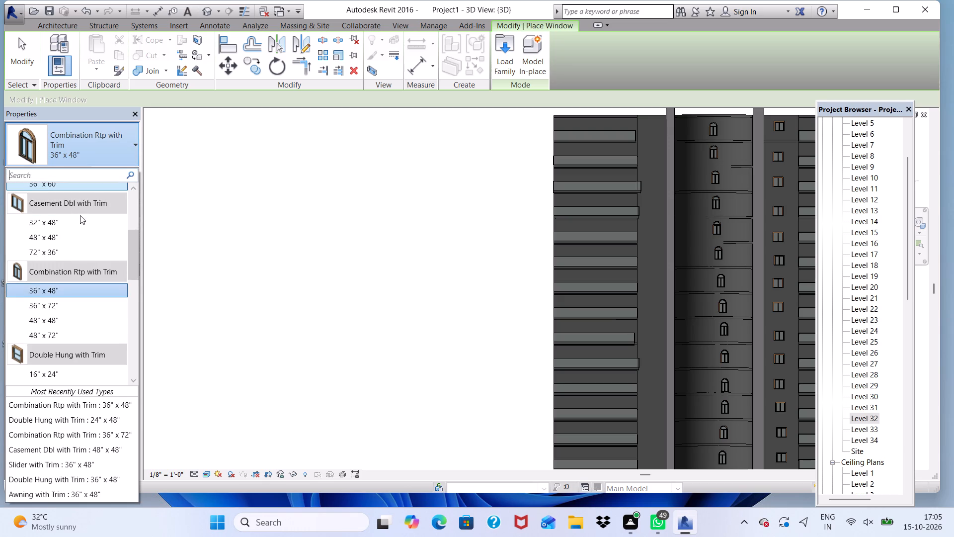
pyautogui.scroll(-7, 80, 215)
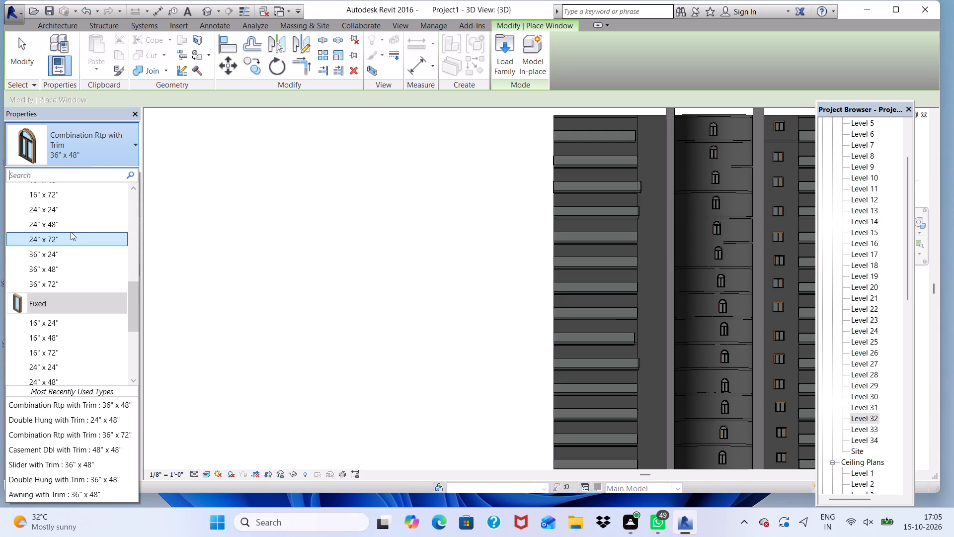
pyautogui.scroll(-7, 71, 232)
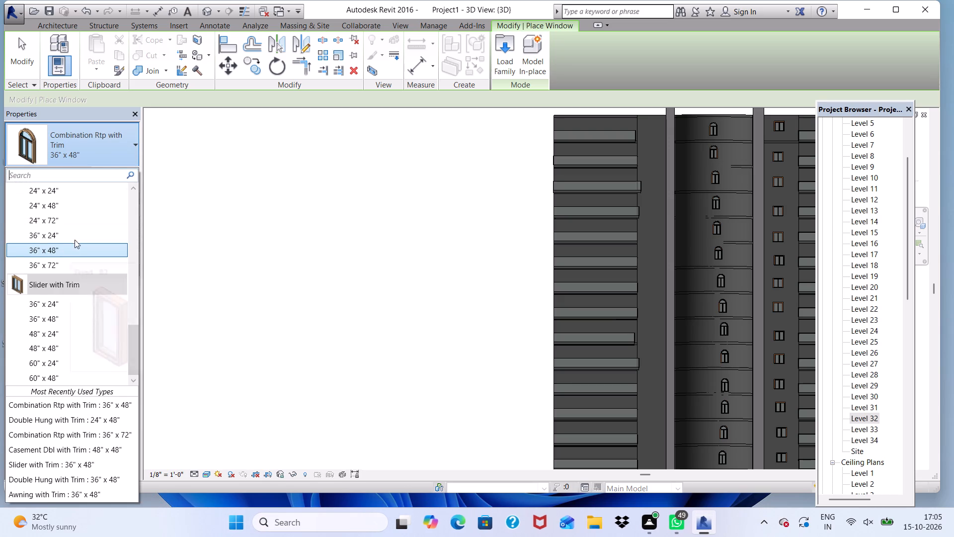
pyautogui.scroll(-5, 71, 232)
pyautogui.scroll(13, 71, 232)
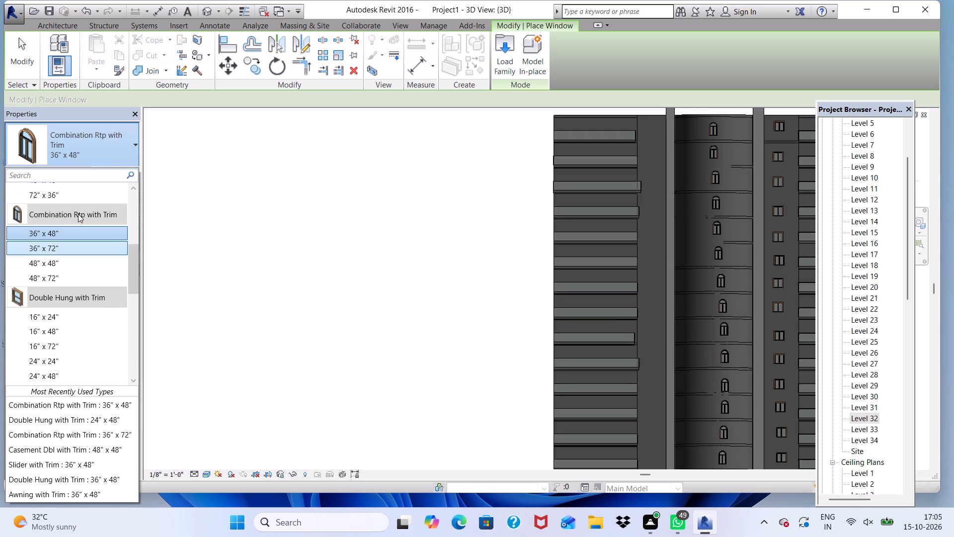
pyautogui.scroll(6, 78, 214)
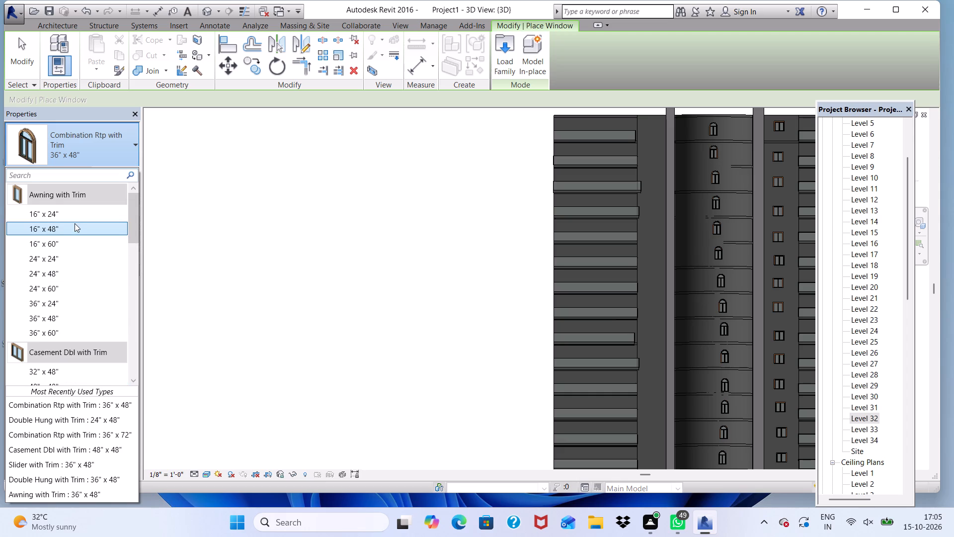
pyautogui.scroll(4, 75, 217)
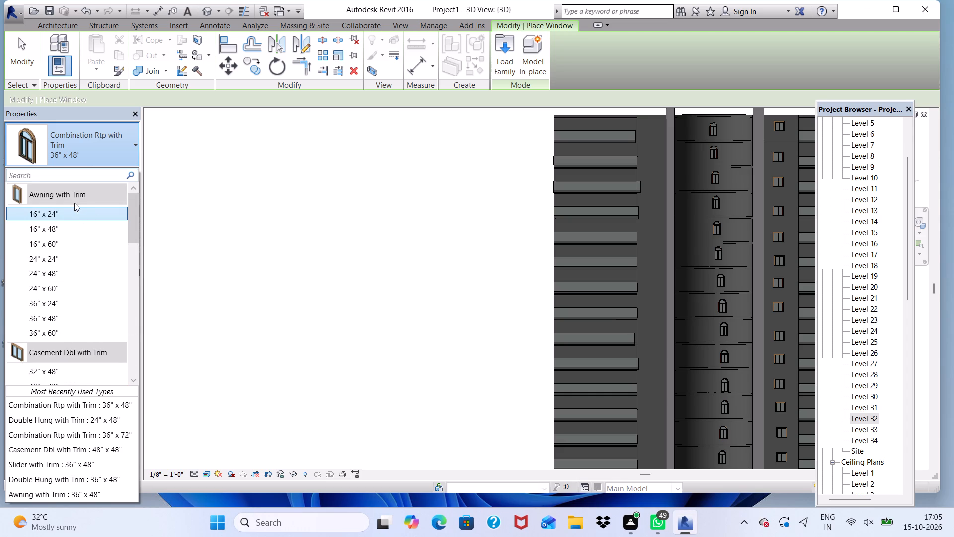
pyautogui.scroll(-2, 70, 220)
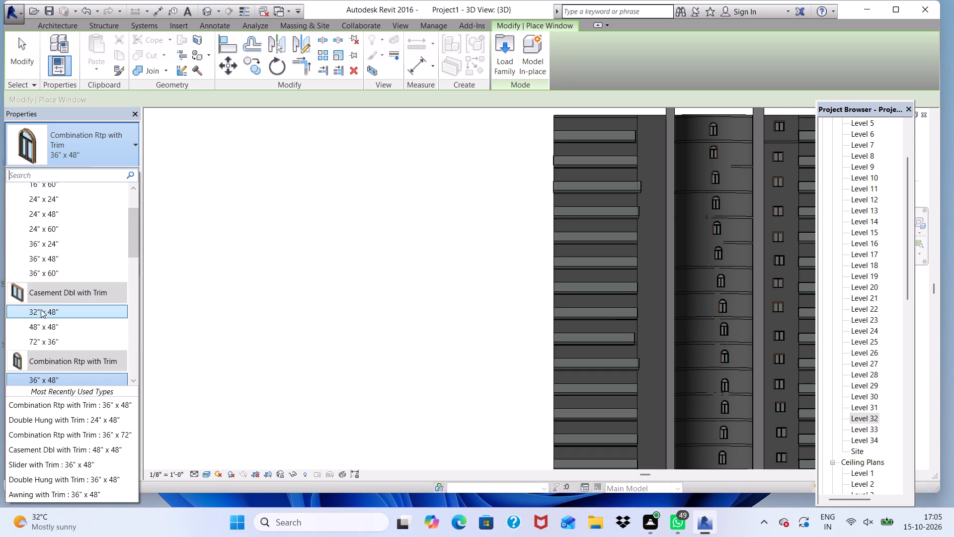
pyautogui.scroll(-6, 45, 322)
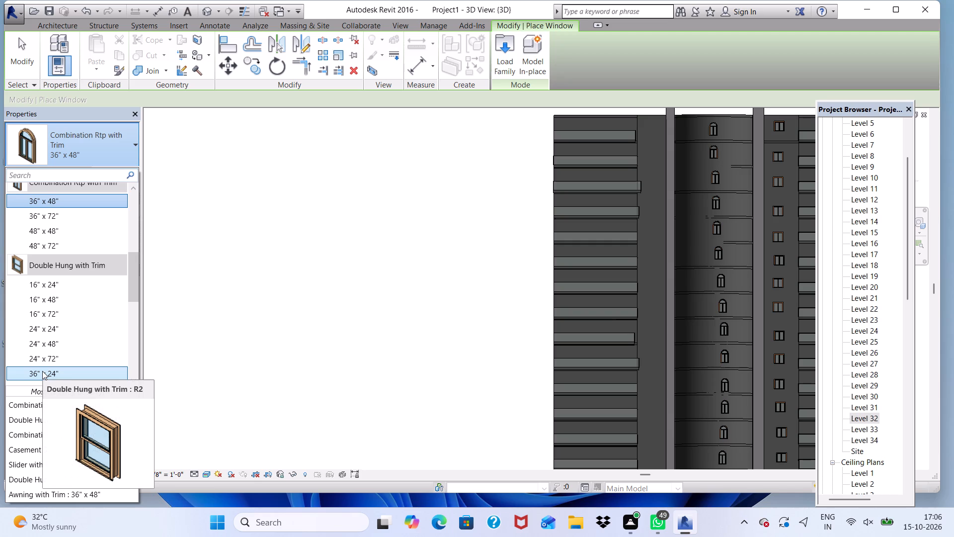
pyautogui.scroll(-1, 42, 371)
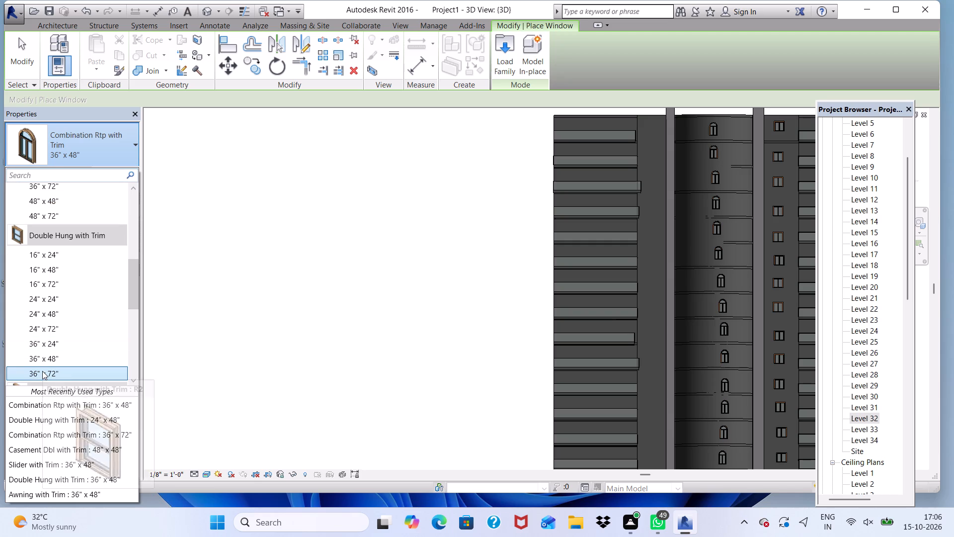
pyautogui.scroll(-1, 42, 371)
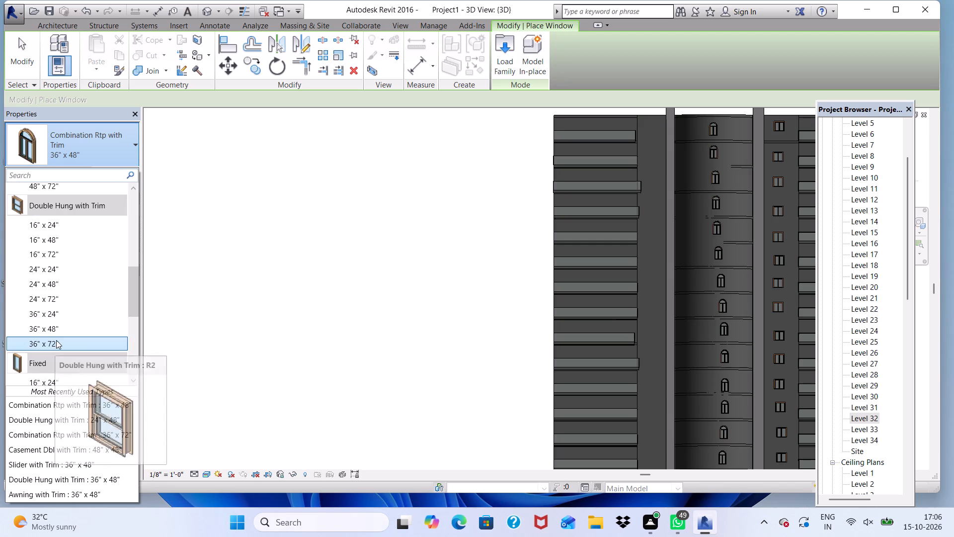
pyautogui.click(56, 340)
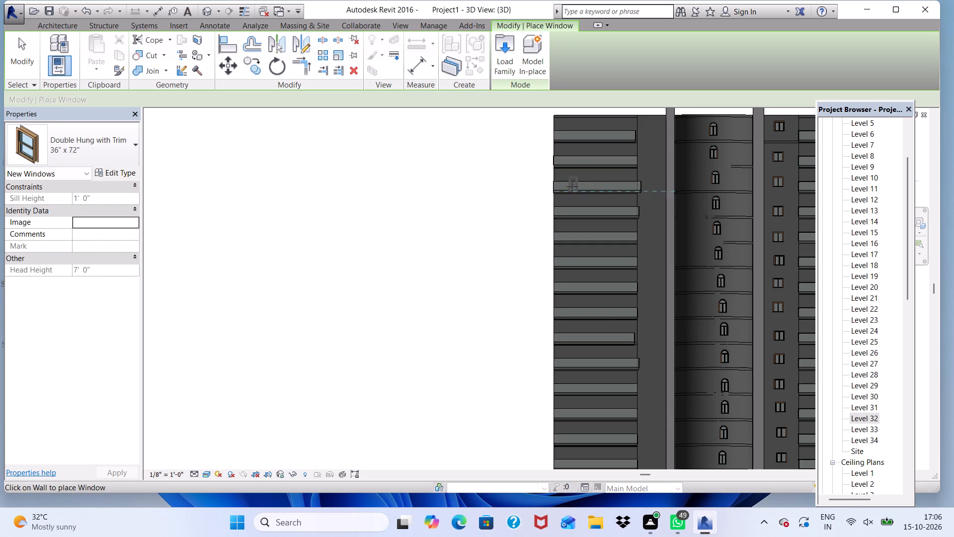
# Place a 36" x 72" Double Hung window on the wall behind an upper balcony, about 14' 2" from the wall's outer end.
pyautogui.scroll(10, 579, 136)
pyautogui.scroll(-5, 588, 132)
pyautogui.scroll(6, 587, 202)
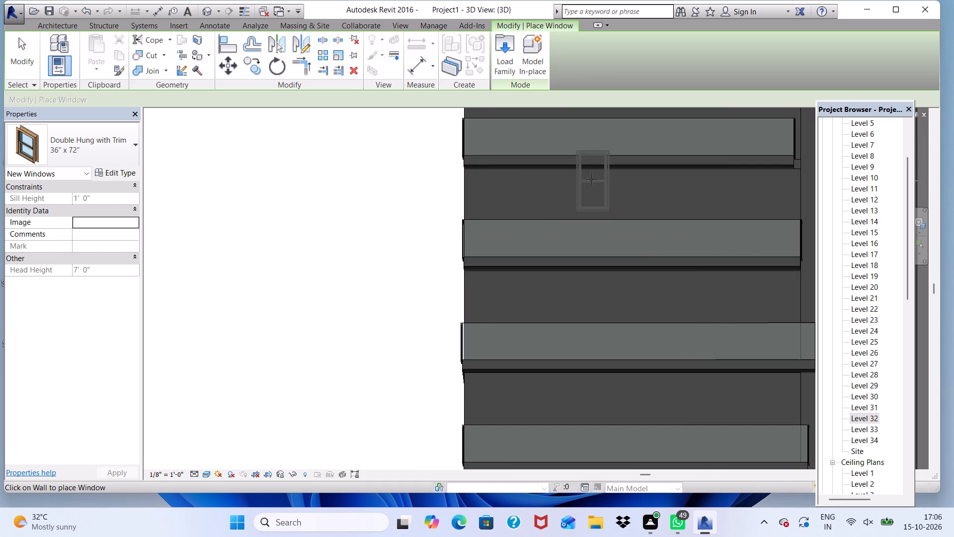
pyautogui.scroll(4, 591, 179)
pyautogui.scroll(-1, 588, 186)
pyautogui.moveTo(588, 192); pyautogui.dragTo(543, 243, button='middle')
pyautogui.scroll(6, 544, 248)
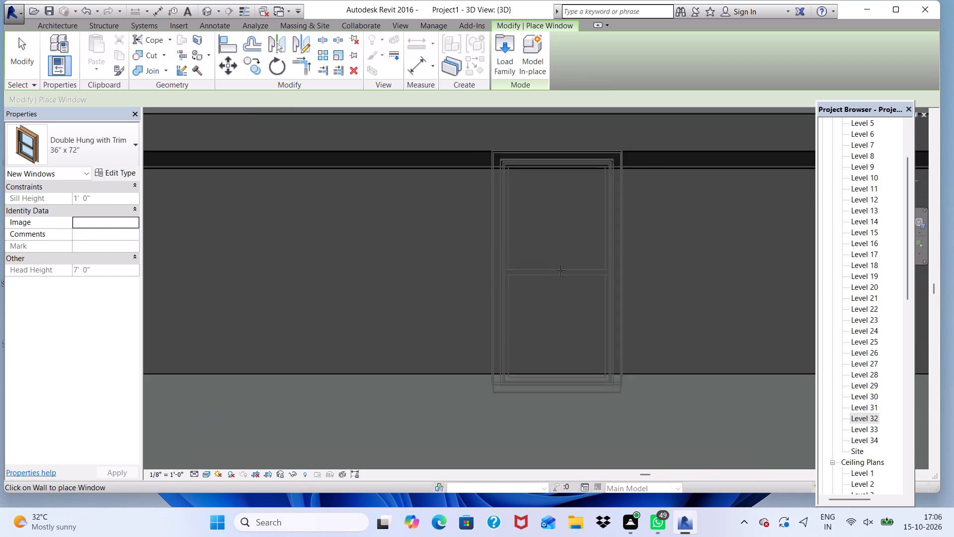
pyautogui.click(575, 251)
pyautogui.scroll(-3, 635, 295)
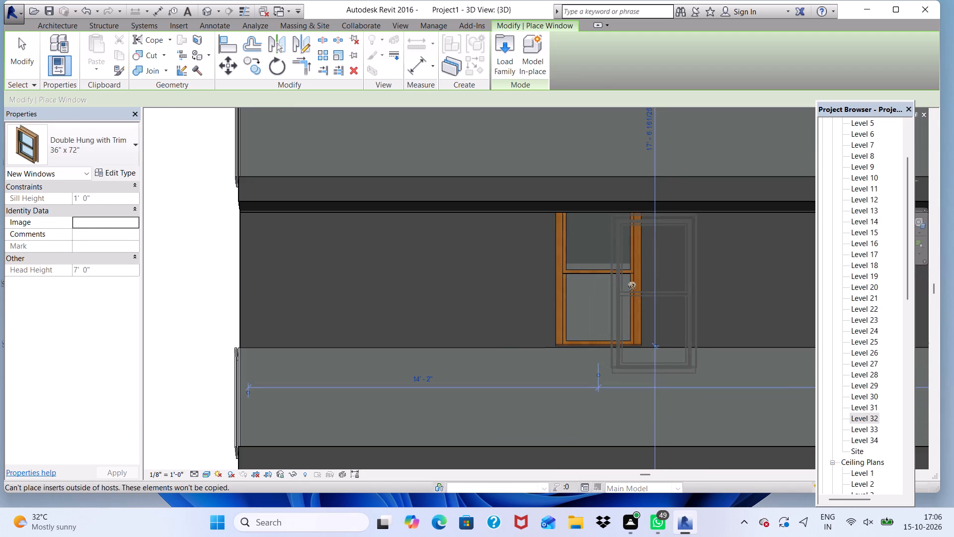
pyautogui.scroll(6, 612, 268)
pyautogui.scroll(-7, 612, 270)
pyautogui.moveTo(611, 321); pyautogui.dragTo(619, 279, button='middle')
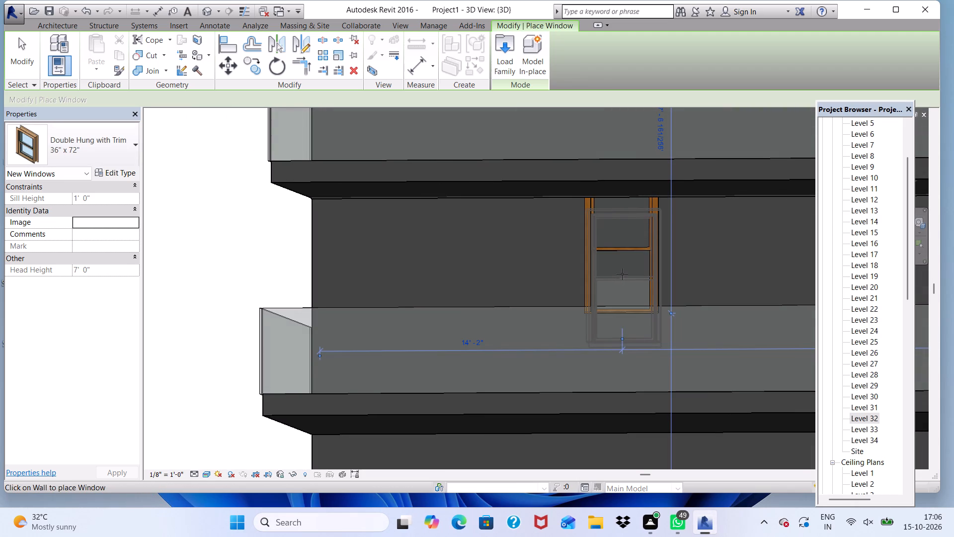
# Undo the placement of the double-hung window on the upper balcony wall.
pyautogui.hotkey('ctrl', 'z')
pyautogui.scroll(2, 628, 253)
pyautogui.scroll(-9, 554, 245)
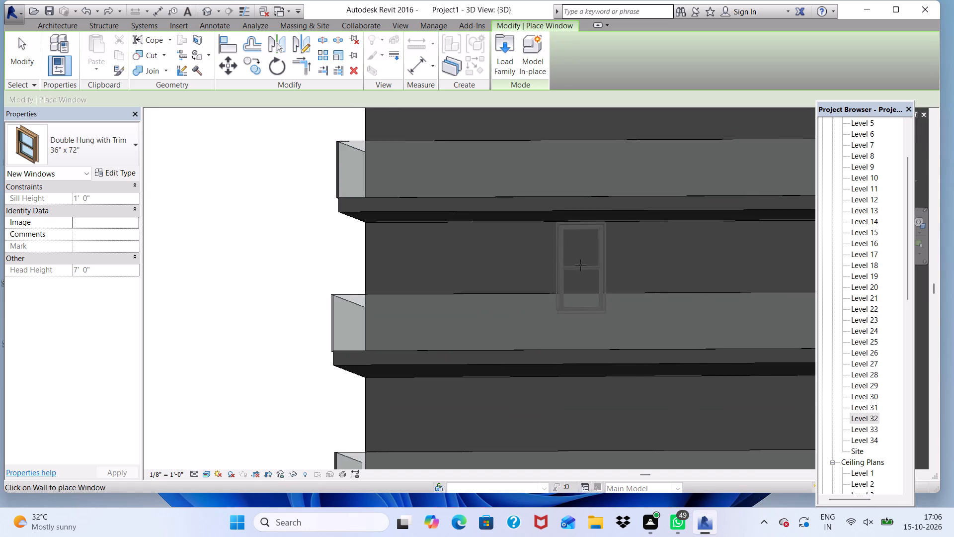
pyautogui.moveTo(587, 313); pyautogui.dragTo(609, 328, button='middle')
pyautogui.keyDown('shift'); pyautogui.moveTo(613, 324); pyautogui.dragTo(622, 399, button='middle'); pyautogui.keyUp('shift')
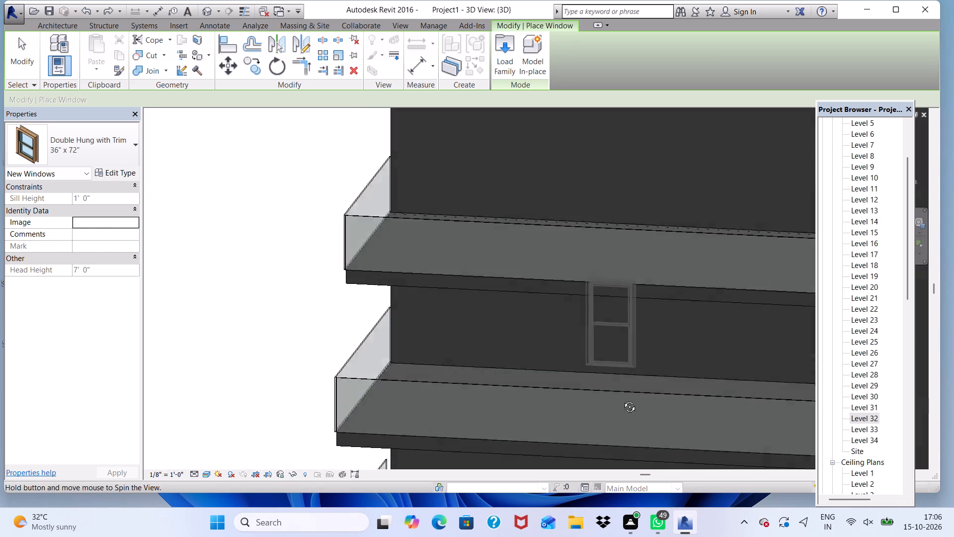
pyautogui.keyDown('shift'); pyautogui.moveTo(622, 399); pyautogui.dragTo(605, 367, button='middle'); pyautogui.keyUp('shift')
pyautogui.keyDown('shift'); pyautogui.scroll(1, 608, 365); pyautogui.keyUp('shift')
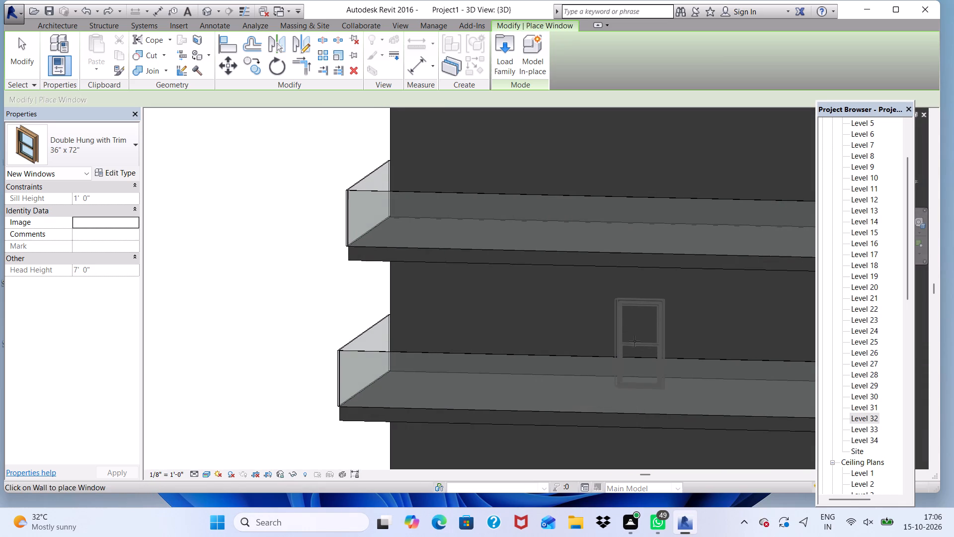
# Choose the Casement Dbl with Trim 32" x 48" window type for placement.
pyautogui.click(133, 145)
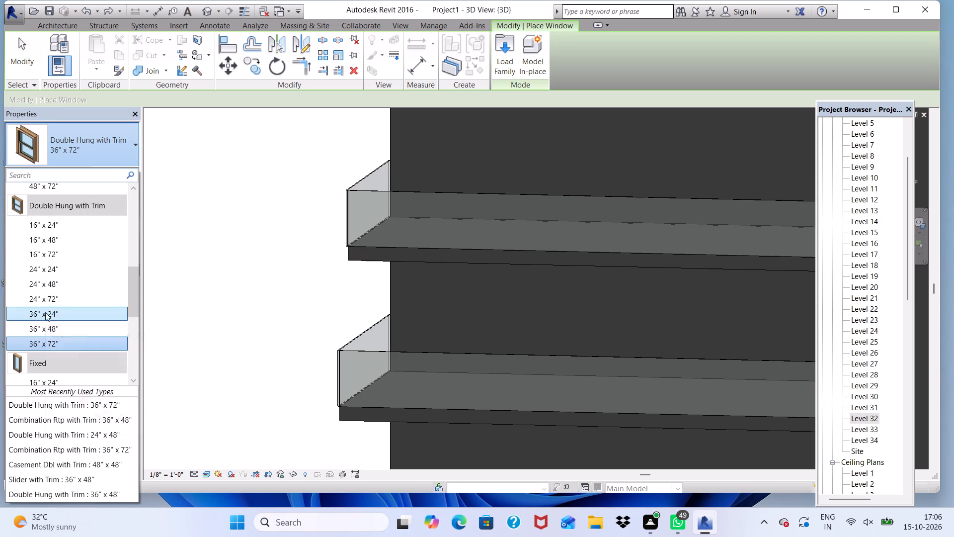
pyautogui.scroll(-4, 60, 272)
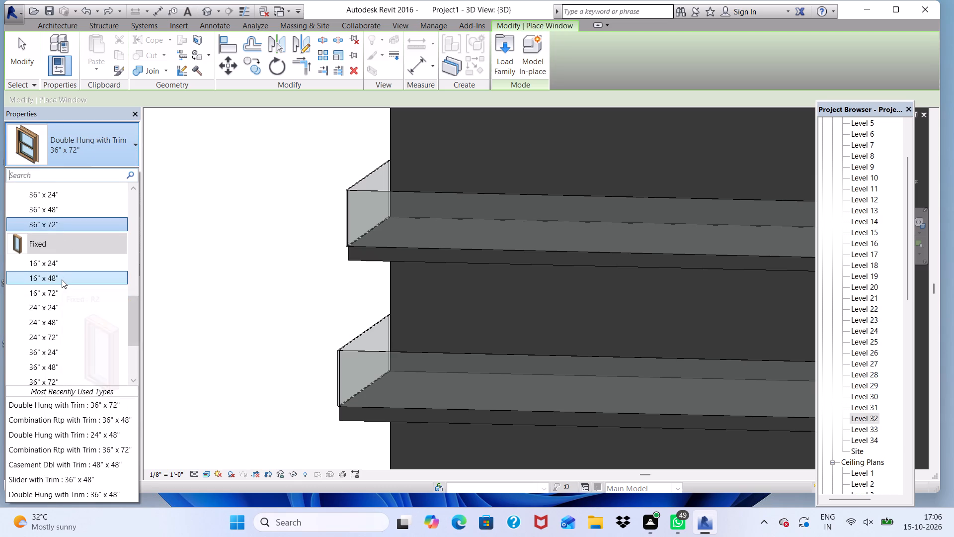
pyautogui.scroll(-5, 62, 279)
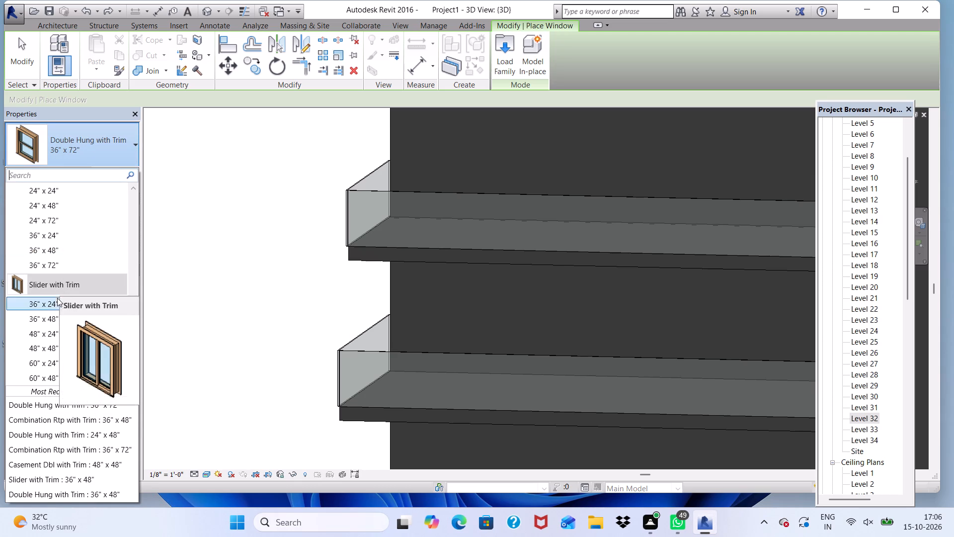
pyautogui.scroll(8, 69, 254)
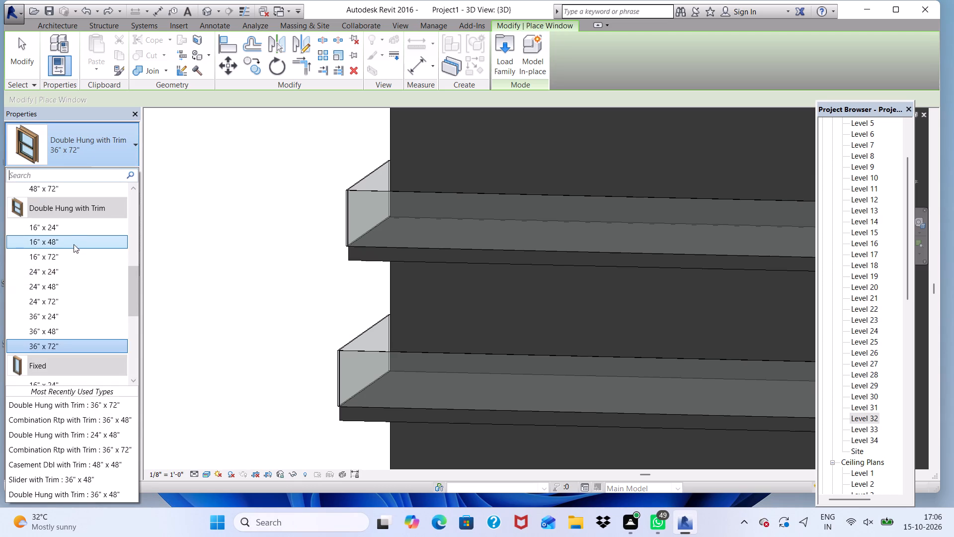
pyautogui.scroll(5, 75, 223)
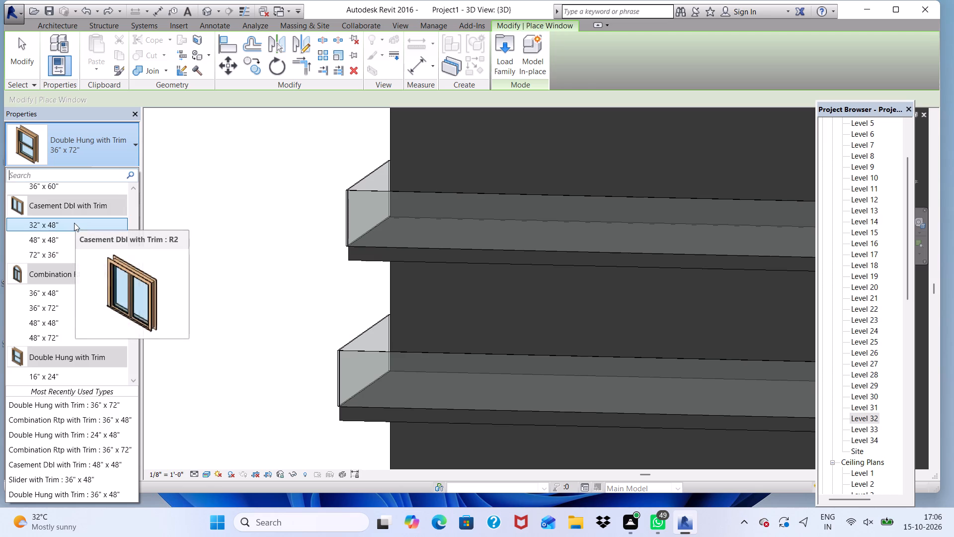
pyautogui.click(71, 224)
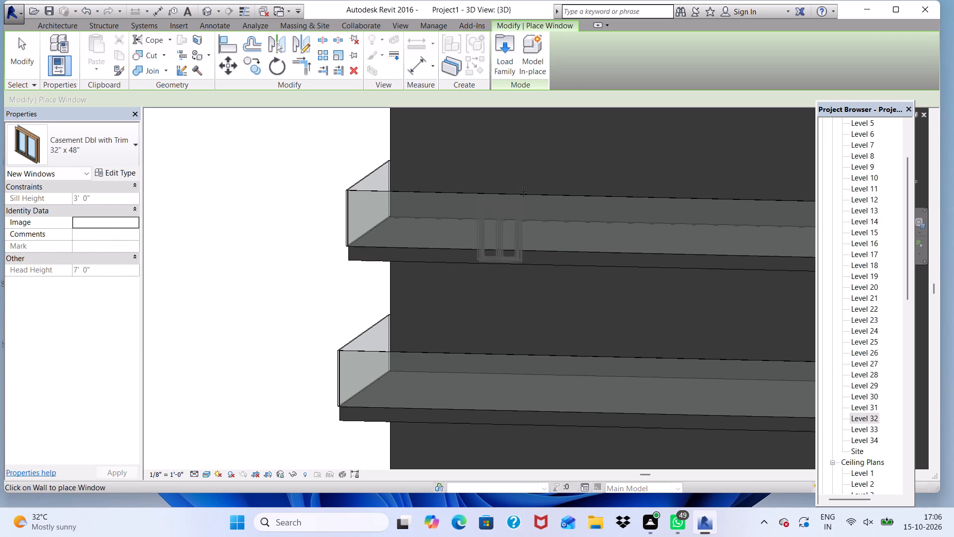
# Place 32" x 48" casement windows on the top three storeys of the balcony wall, about 4' to 6' from its outer end.
pyautogui.scroll(2, 522, 181)
pyautogui.scroll(-9, 449, 195)
pyautogui.scroll(4, 456, 186)
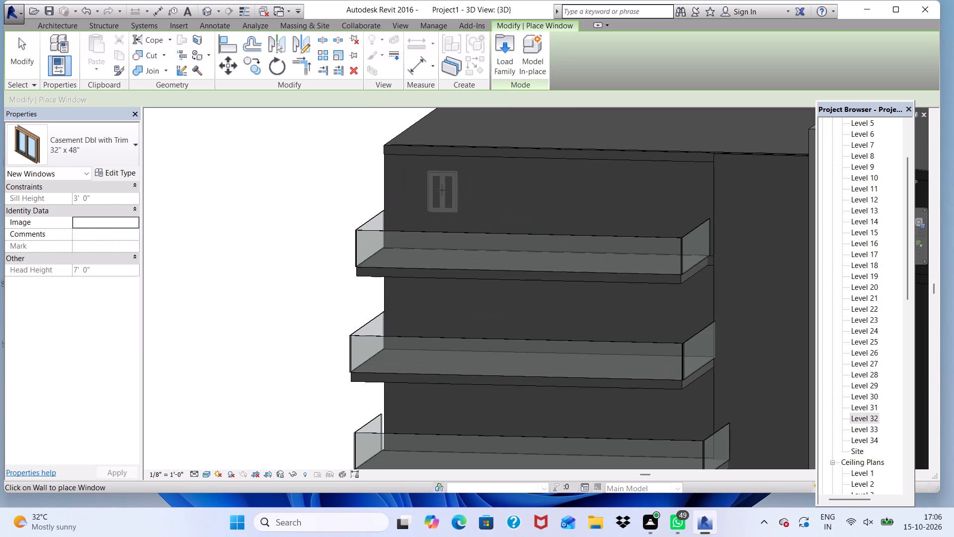
pyautogui.click(442, 190)
pyautogui.scroll(5, 427, 306)
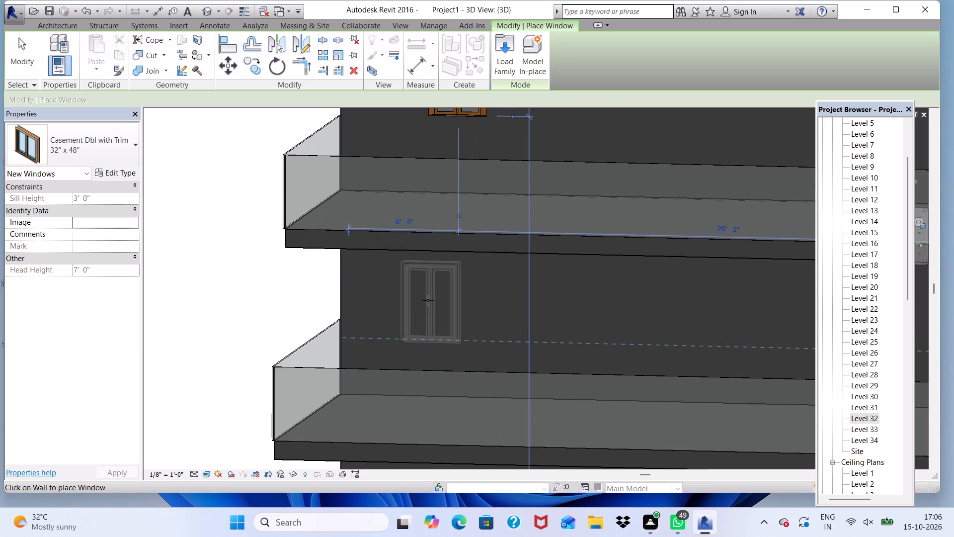
pyautogui.click(428, 300)
pyautogui.scroll(-4, 429, 218)
pyautogui.scroll(1, 405, 363)
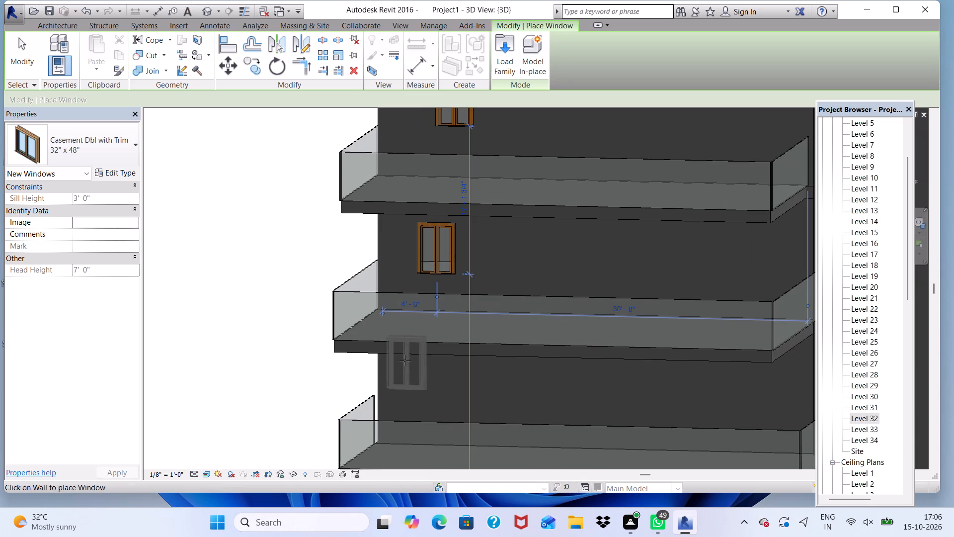
pyautogui.click(433, 388)
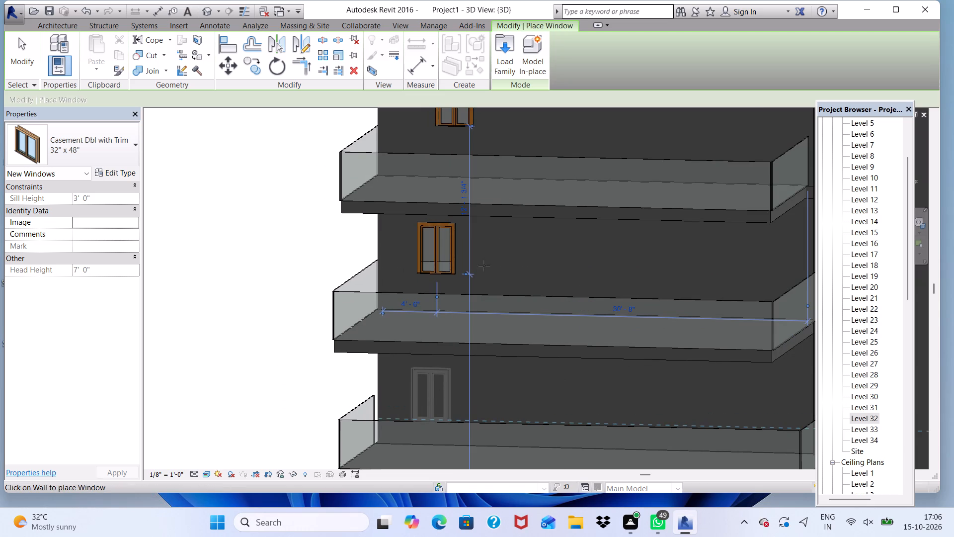
# Add 32" x 48" casement windows on the next two storeys down the balcony wall, near its outer end in line with those above.
pyautogui.scroll(4, 501, 245)
pyautogui.scroll(-8, 512, 198)
pyautogui.scroll(-5, 531, 151)
pyautogui.scroll(1, 575, 184)
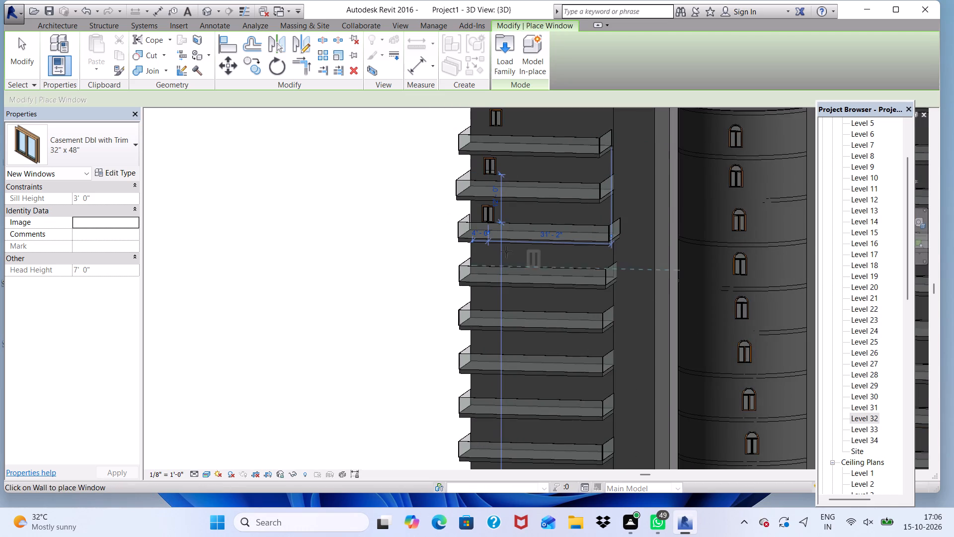
pyautogui.scroll(13, 479, 250)
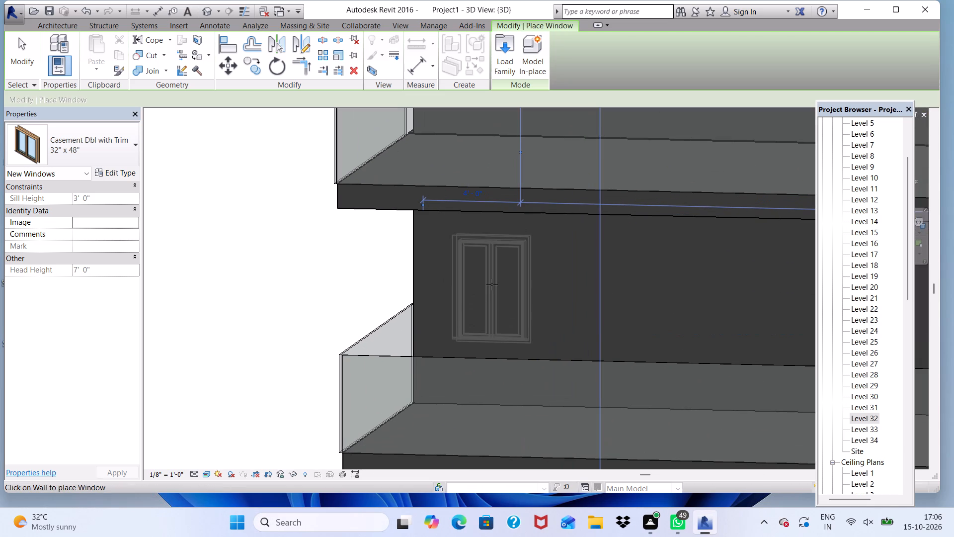
pyautogui.click(496, 286)
pyautogui.scroll(-2, 495, 163)
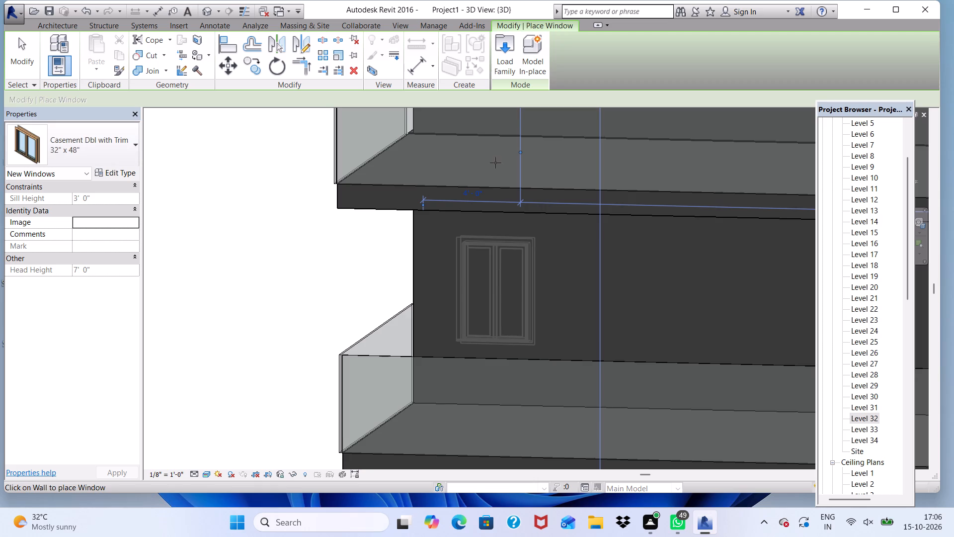
pyautogui.scroll(-3, 495, 163)
pyautogui.scroll(5, 491, 359)
pyautogui.click(496, 354)
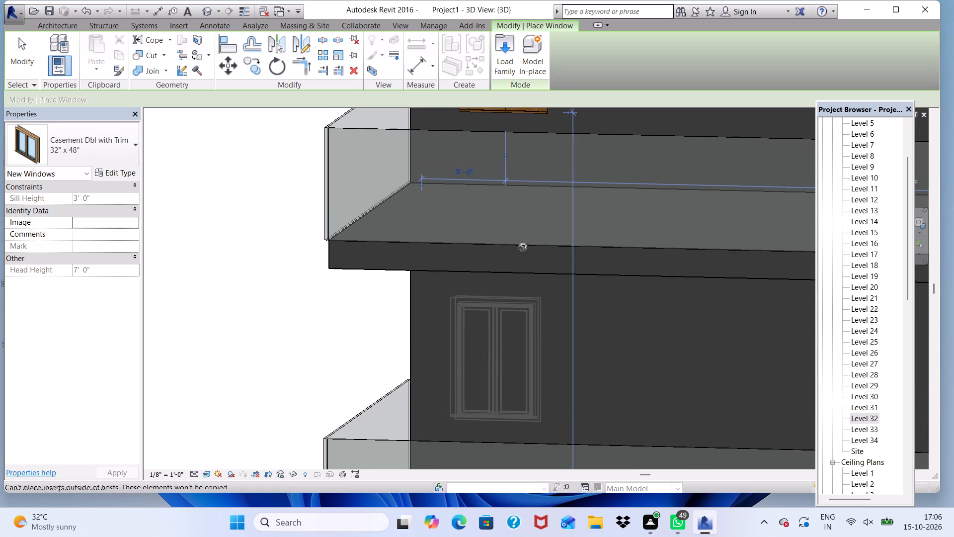
# Continue the casement column with 32" x 48" windows on the following two balcony storeys, about 3' from the wall's outer end.
pyautogui.scroll(-5, 513, 225)
pyautogui.scroll(2, 507, 417)
pyautogui.scroll(-7, 510, 318)
pyautogui.scroll(7, 504, 380)
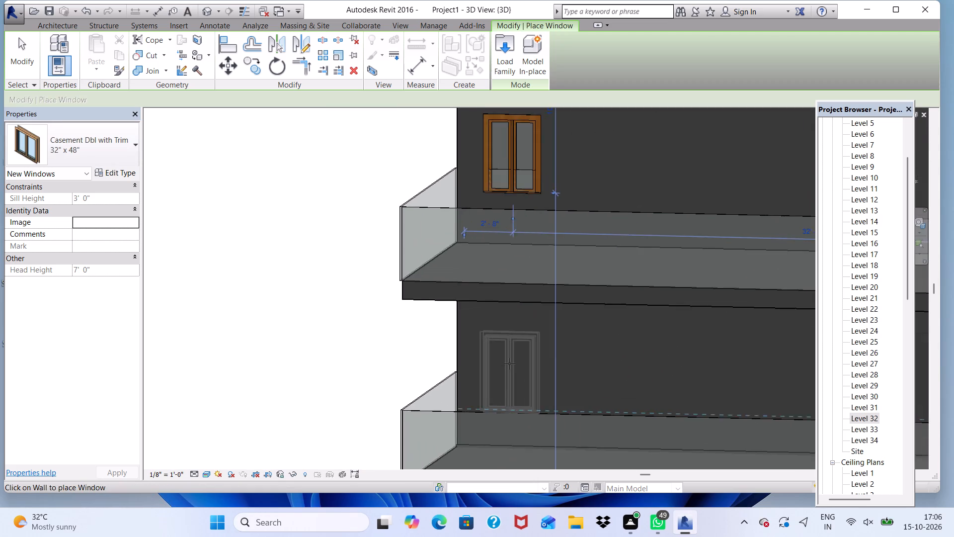
pyautogui.scroll(2, 509, 363)
pyautogui.click(513, 346)
pyautogui.scroll(-7, 498, 327)
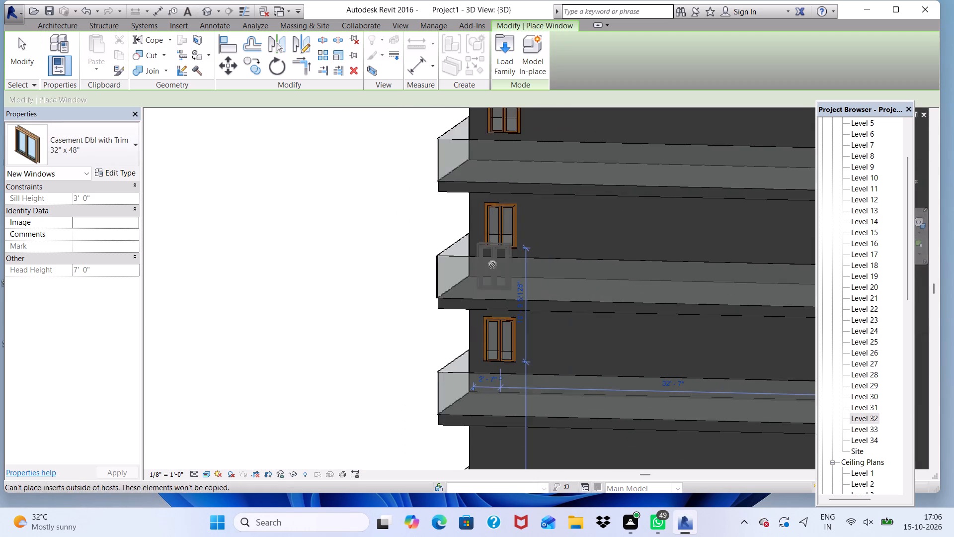
pyautogui.scroll(-4, 492, 265)
pyautogui.scroll(12, 503, 397)
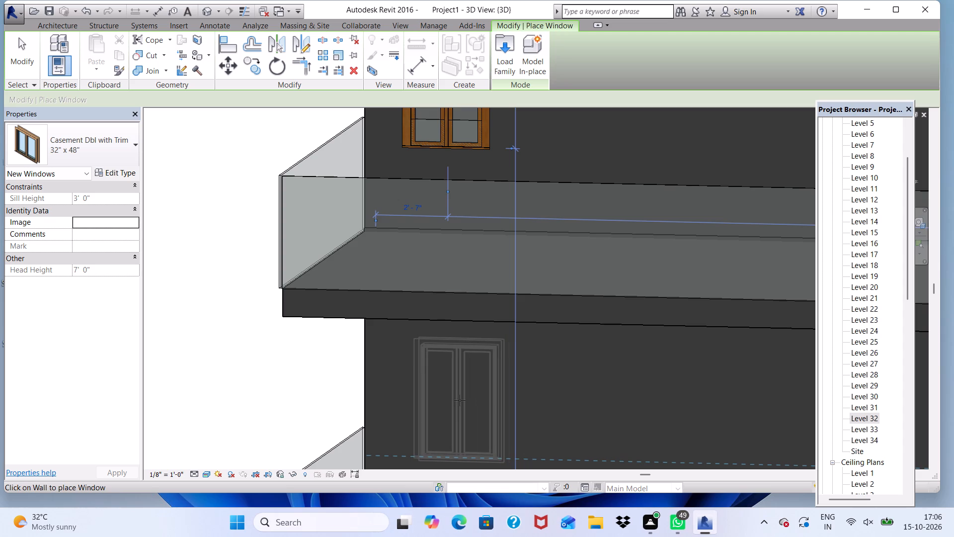
pyautogui.click(460, 400)
# Place 32" x 48" casement windows on the next three storeys down the balcony wall, about 3' from its outer end.
pyautogui.scroll(-11, 461, 328)
pyautogui.scroll(5, 456, 433)
pyautogui.scroll(1, 473, 374)
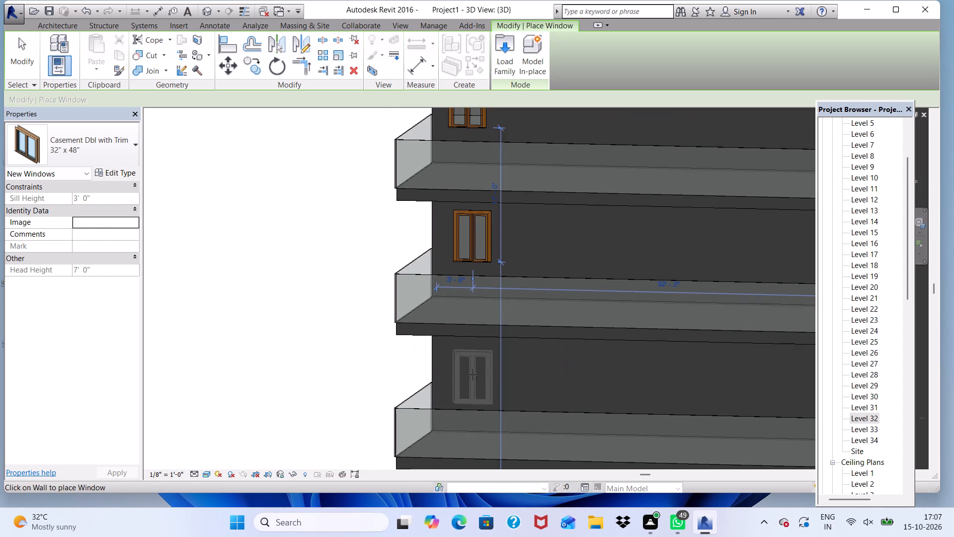
pyautogui.scroll(4, 473, 374)
pyautogui.click(465, 373)
pyautogui.scroll(-5, 528, 239)
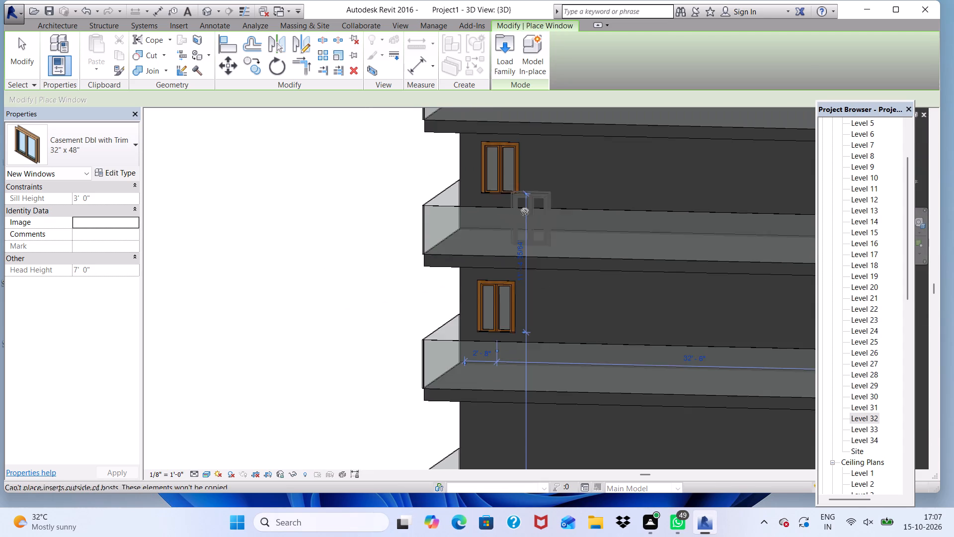
pyautogui.scroll(-5, 515, 210)
pyautogui.scroll(10, 534, 336)
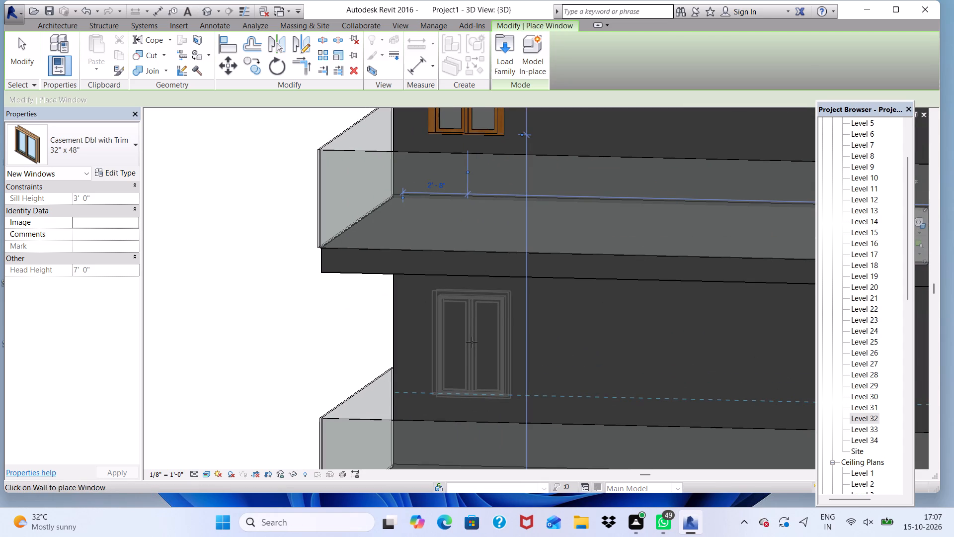
pyautogui.click(472, 349)
pyautogui.scroll(-10, 475, 272)
pyautogui.scroll(4, 552, 359)
pyautogui.scroll(5, 470, 295)
pyautogui.click(475, 301)
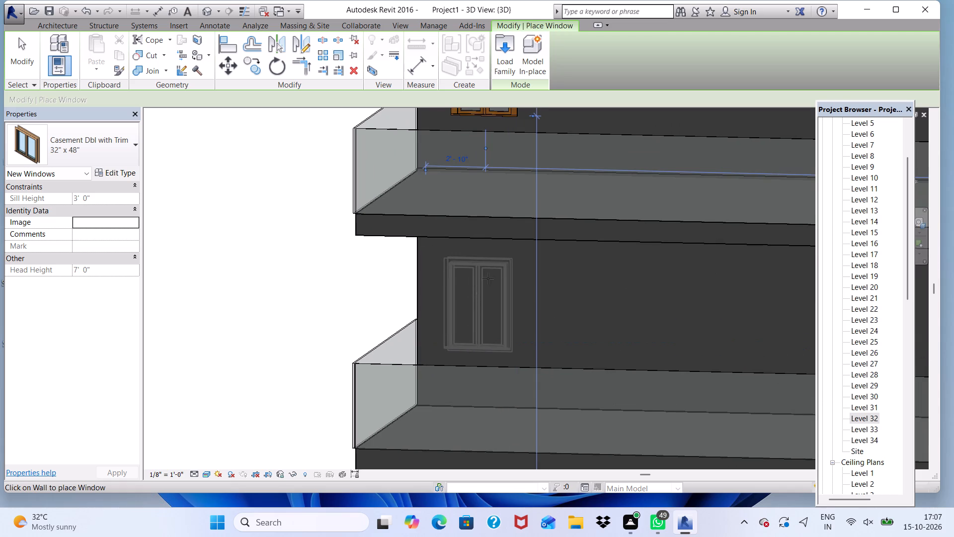
# Extend the casement column down three more balcony storeys with 32" x 48" windows, about 2' 6" to 3' from the wall's outer end.
pyautogui.scroll(-10, 488, 278)
pyautogui.scroll(6, 469, 384)
pyautogui.scroll(4, 492, 307)
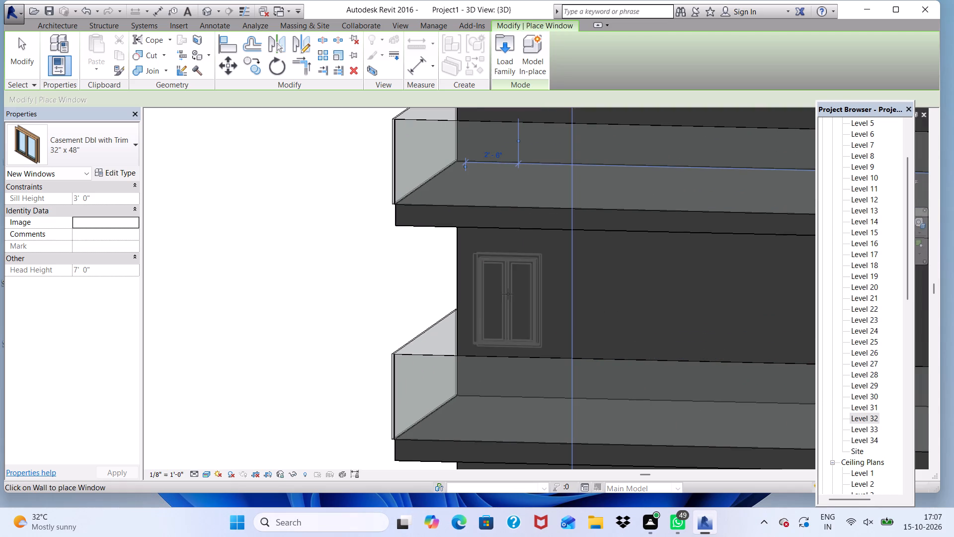
pyautogui.click(516, 305)
pyautogui.scroll(-7, 532, 262)
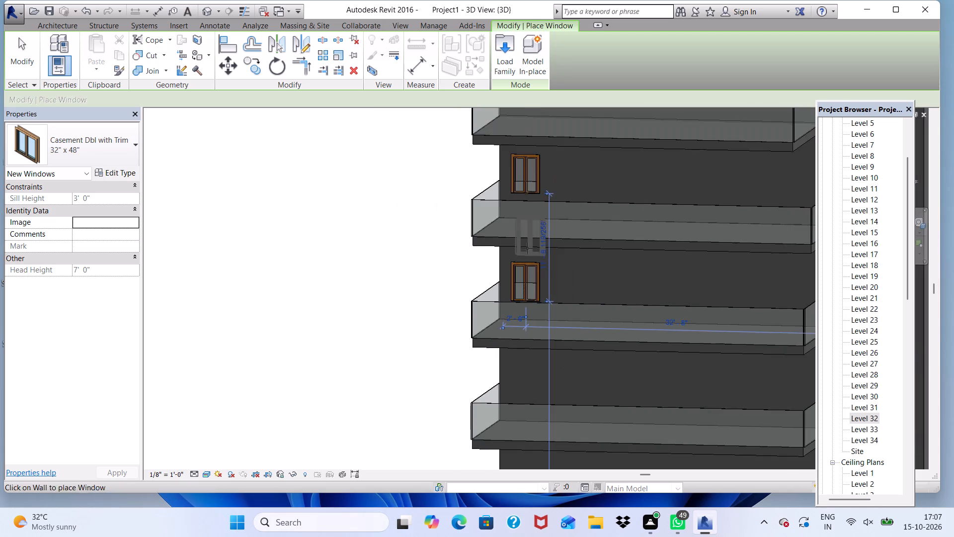
pyautogui.scroll(-3, 527, 248)
pyautogui.scroll(6, 525, 358)
pyautogui.scroll(4, 536, 304)
pyautogui.click(535, 294)
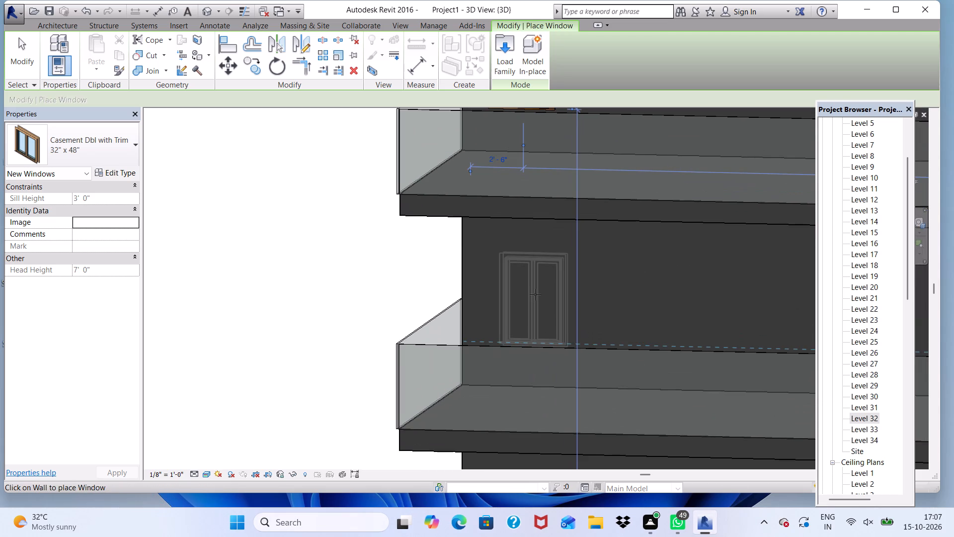
pyautogui.scroll(-9, 535, 276)
pyautogui.scroll(5, 543, 396)
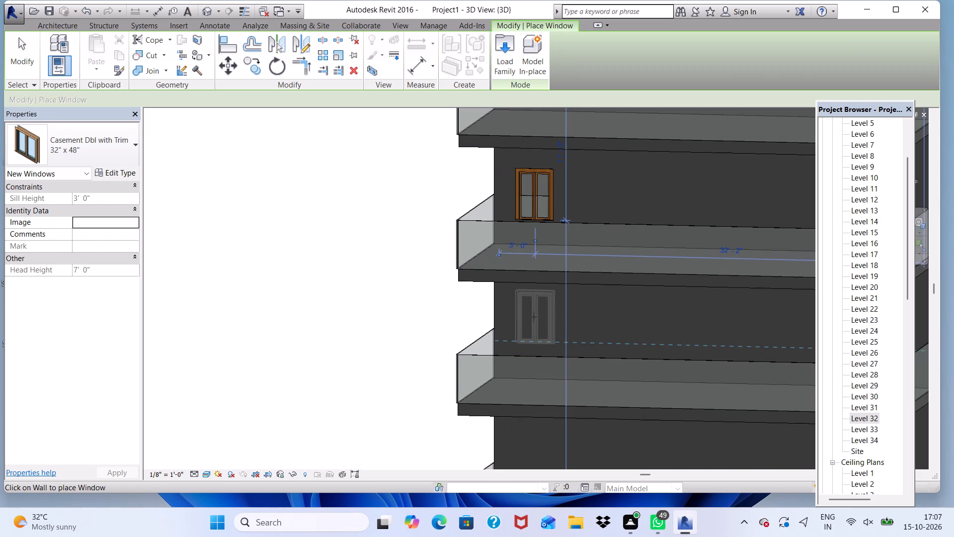
pyautogui.click(531, 328)
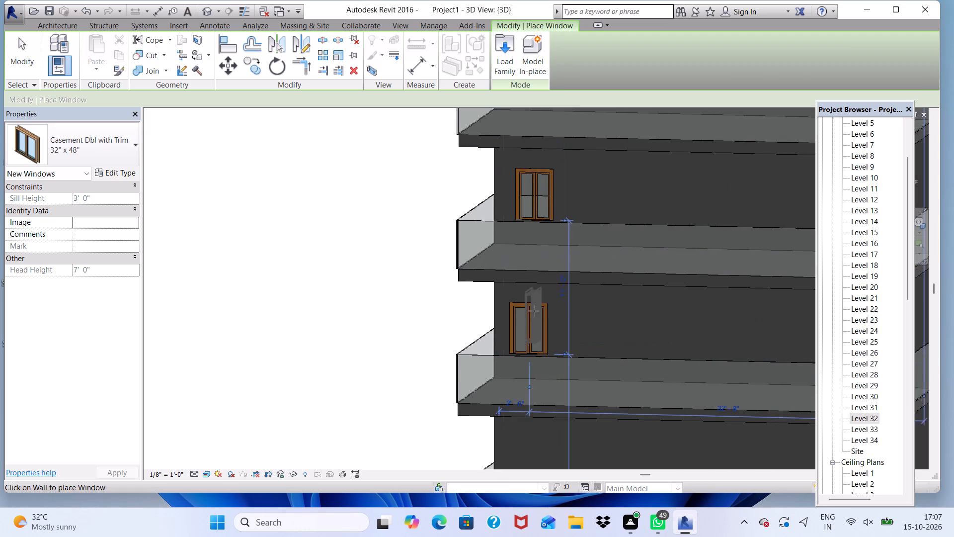
# Add 32" x 48" casement windows on the next two balcony storeys below, about 3' from the wall's outer end.
pyautogui.scroll(-5, 534, 310)
pyautogui.scroll(6, 533, 401)
pyautogui.scroll(2, 538, 358)
pyautogui.click(538, 361)
pyautogui.scroll(-8, 547, 336)
pyautogui.scroll(4, 547, 454)
pyautogui.scroll(-11, 562, 395)
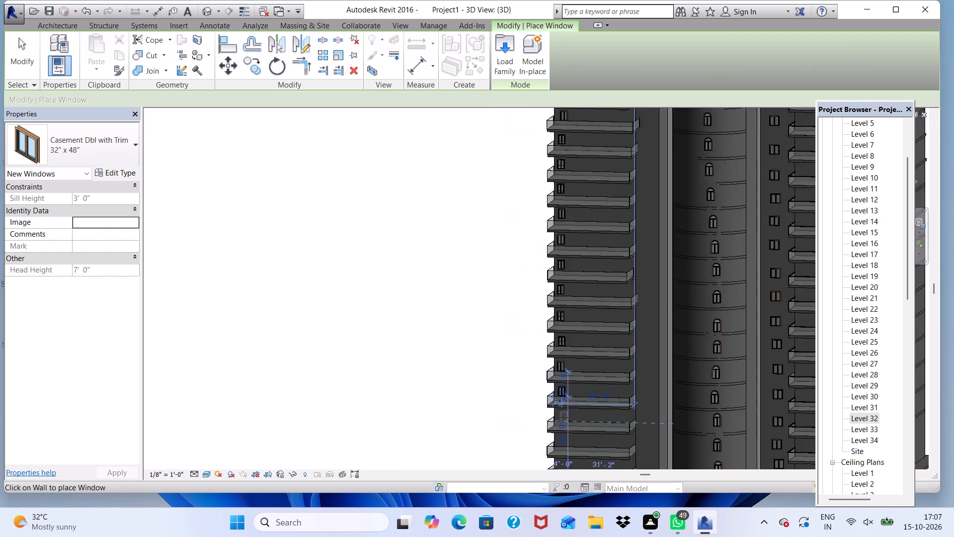
pyautogui.scroll(-2, 563, 417)
pyautogui.moveTo(550, 440); pyautogui.dragTo(601, 419, button='middle')
pyautogui.scroll(5, 600, 407)
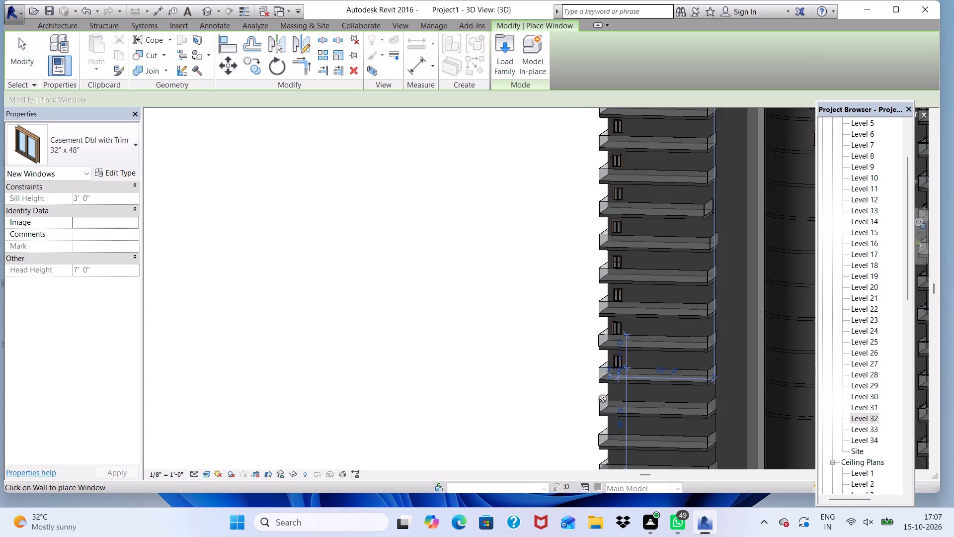
pyautogui.scroll(-1, 603, 399)
pyautogui.scroll(5, 615, 375)
pyautogui.scroll(-1, 615, 375)
pyautogui.scroll(5, 627, 416)
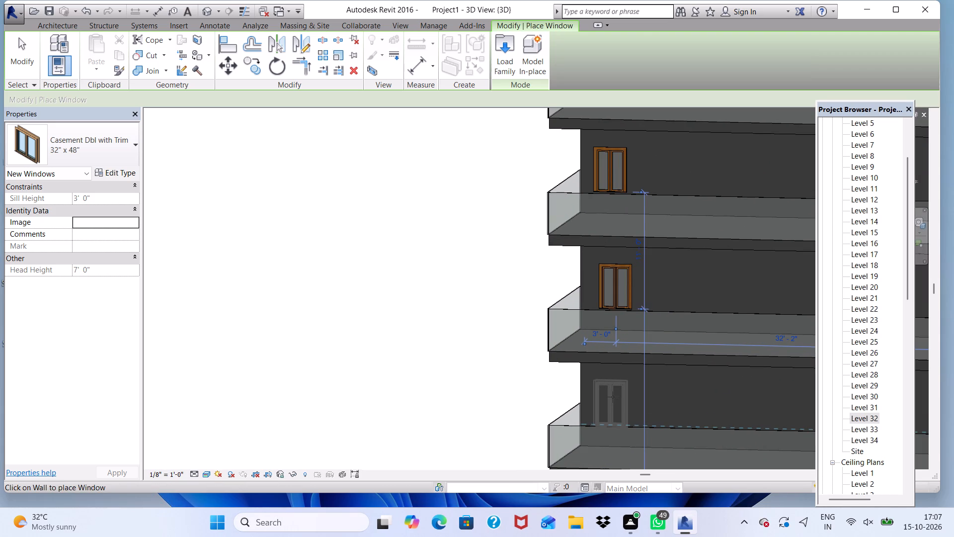
pyautogui.click(613, 397)
# Complete the column with 32" x 48" casement windows on the remaining balcony storeys down to ground level, about 3' from the wall's outer end.
pyautogui.scroll(-5, 618, 353)
pyautogui.scroll(9, 632, 437)
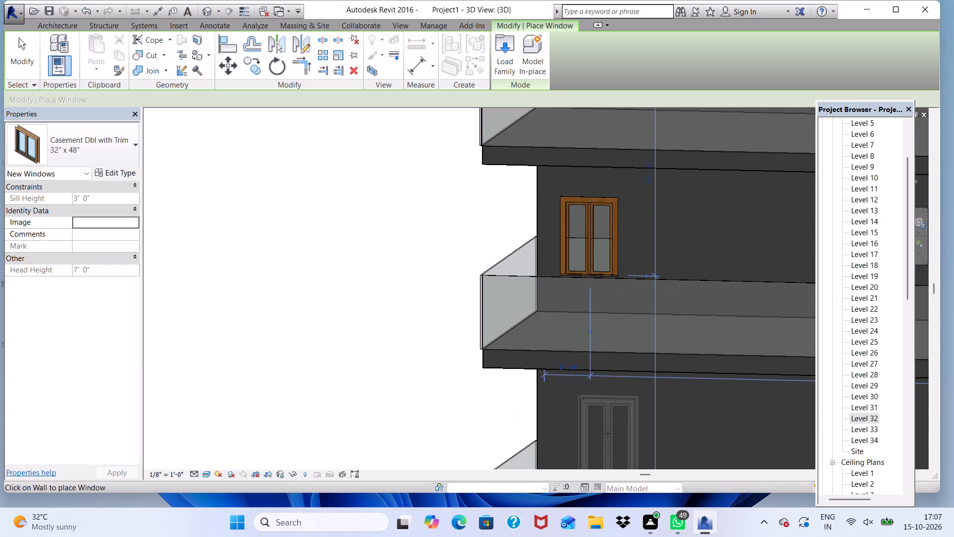
pyautogui.click(603, 434)
pyautogui.scroll(-5, 600, 394)
pyautogui.scroll(-6, 606, 351)
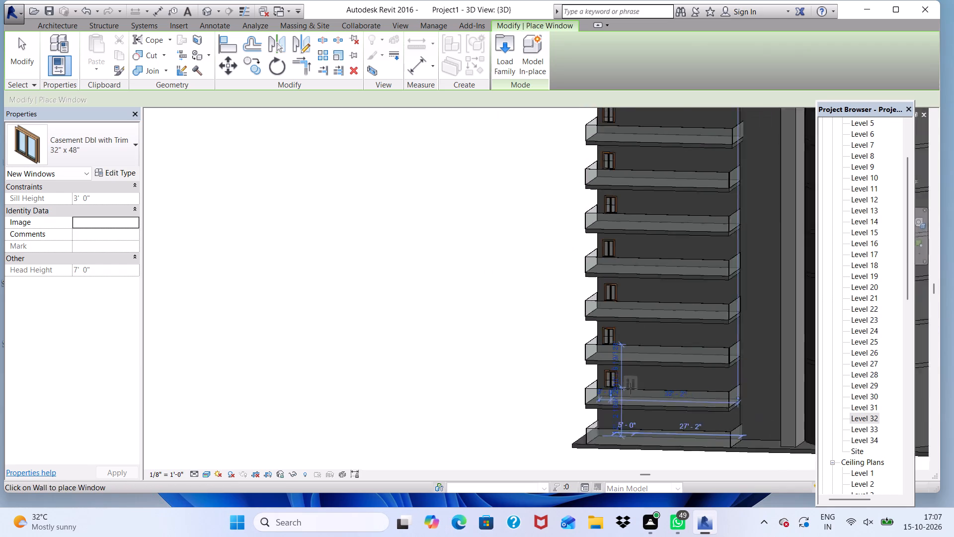
pyautogui.scroll(3, 631, 388)
pyautogui.scroll(4, 593, 418)
pyautogui.scroll(-5, 600, 390)
pyautogui.scroll(8, 600, 431)
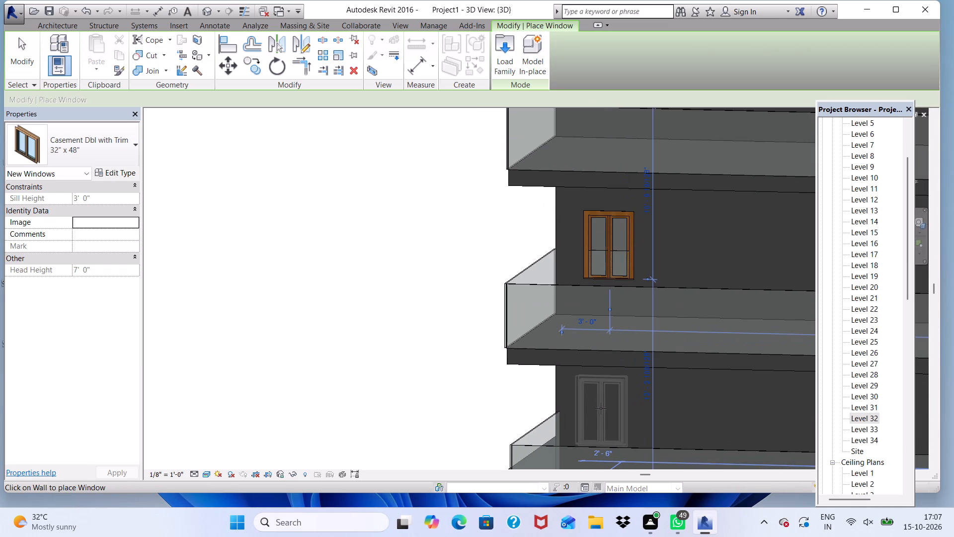
pyautogui.click(601, 408)
pyautogui.scroll(-5, 645, 341)
pyautogui.scroll(-4, 689, 280)
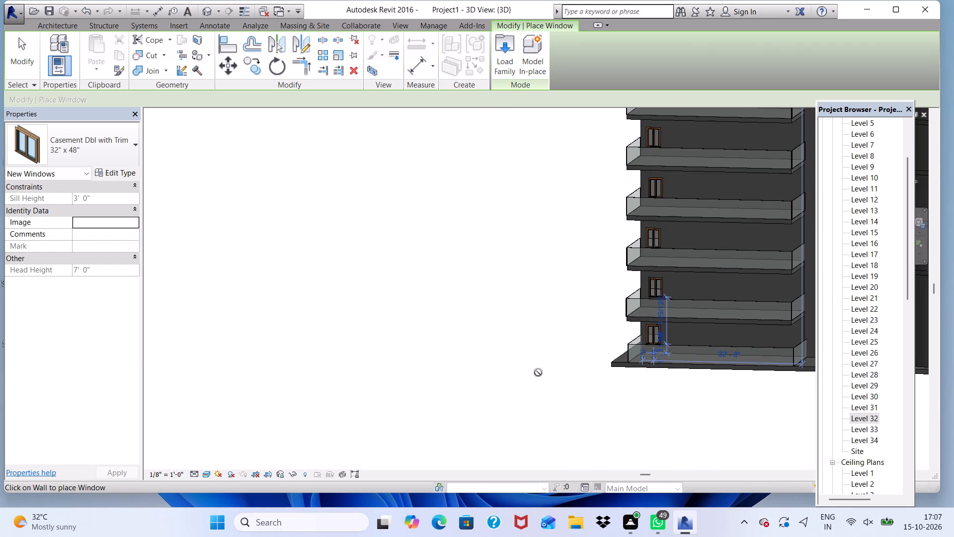
pyautogui.scroll(-5, 535, 381)
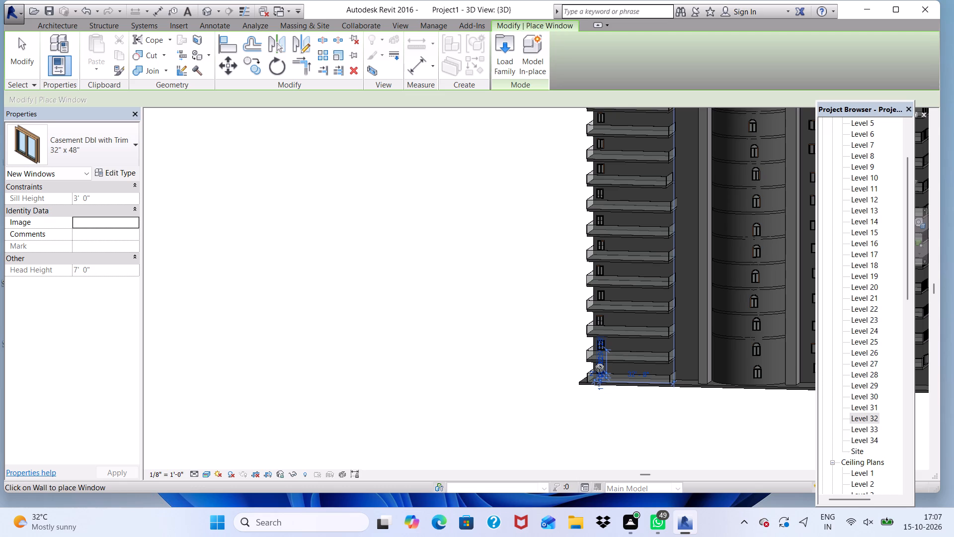
pyautogui.press('Escape')
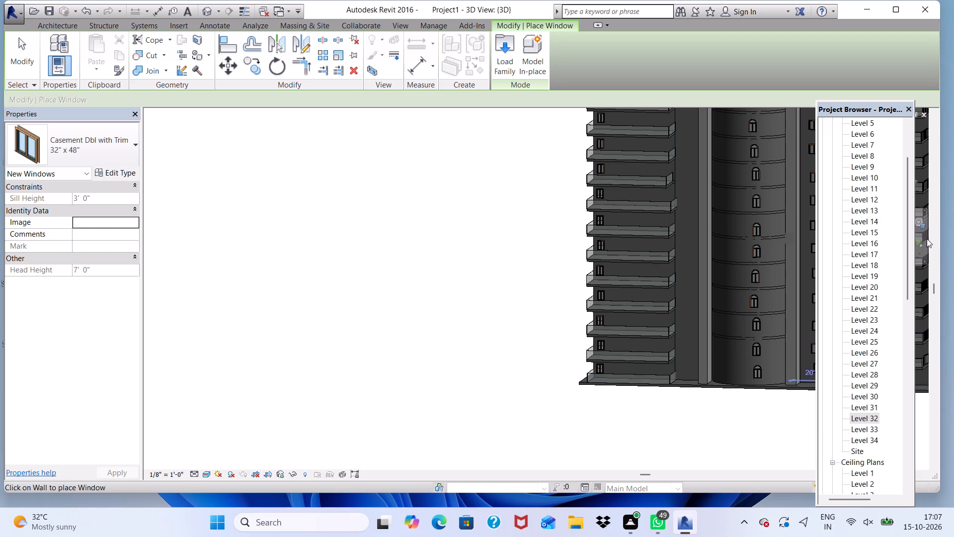
# Start the Door tool and load a double curtain-wall door family from the US Imperial library's Doors folder.
pyautogui.scroll(7, 927, 242)
pyautogui.scroll(-4, 673, 272)
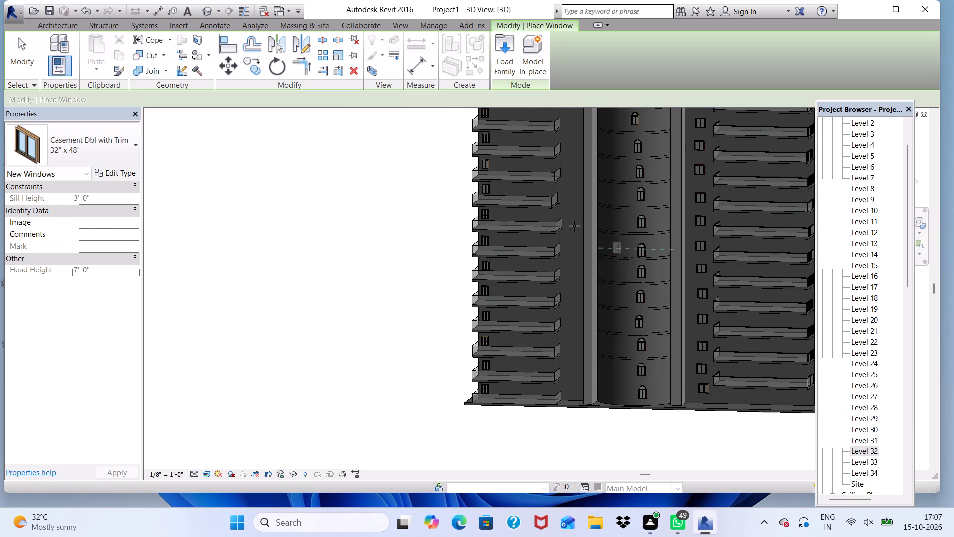
pyautogui.click(73, 26)
pyautogui.click(81, 48)
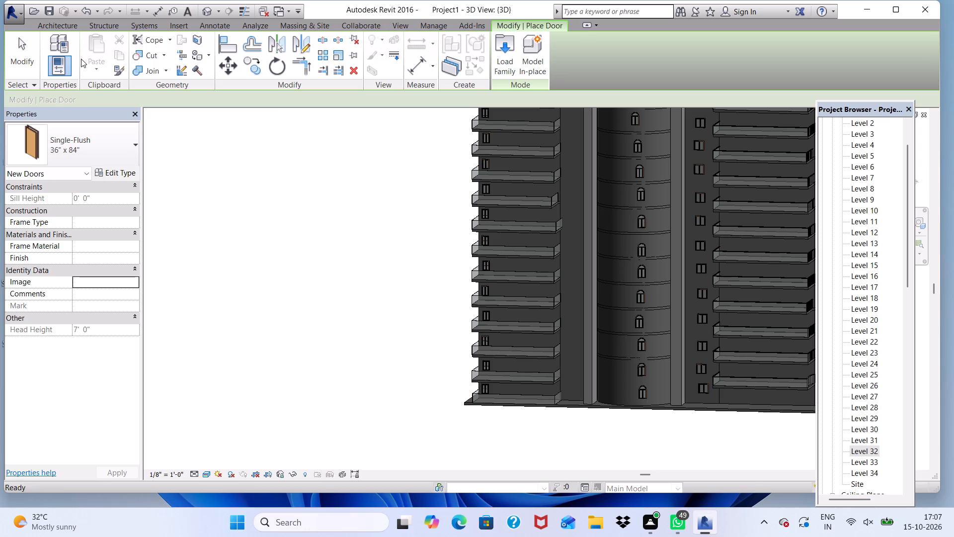
pyautogui.click(504, 52)
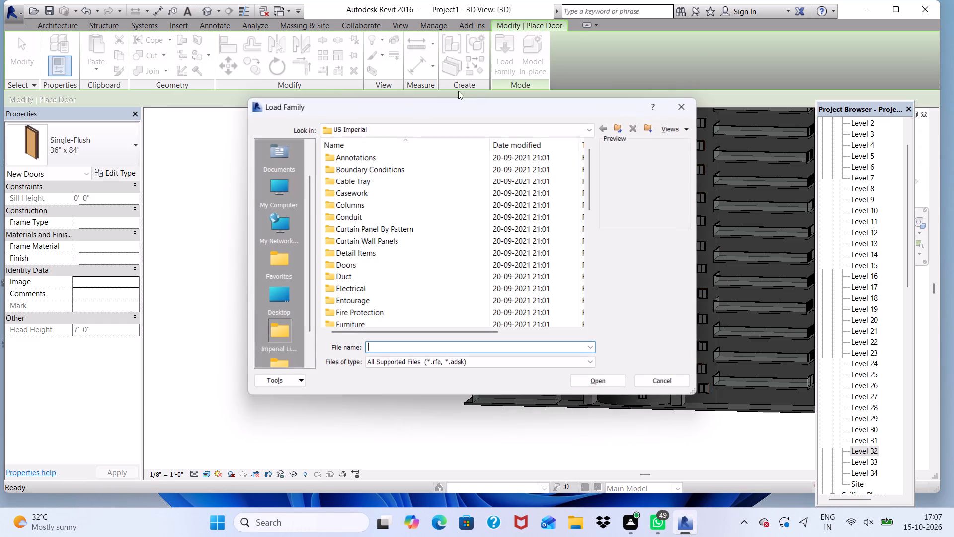
pyautogui.scroll(-2, 367, 217)
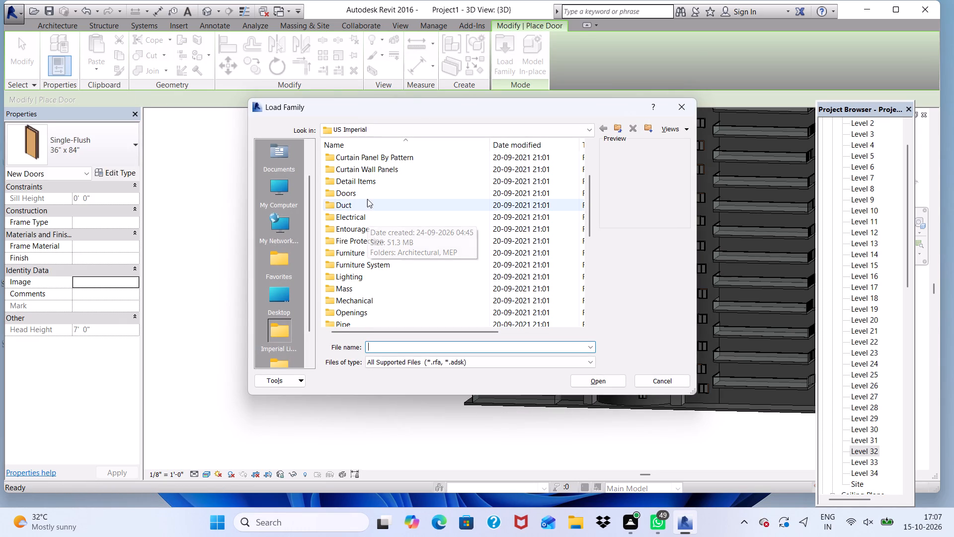
pyautogui.click(369, 195)
pyautogui.click(369, 195)
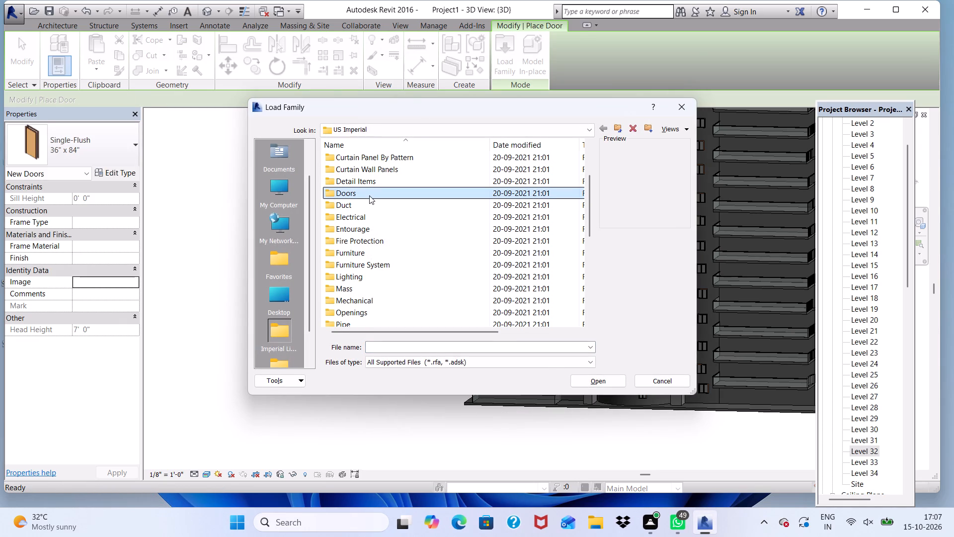
pyautogui.click(597, 382)
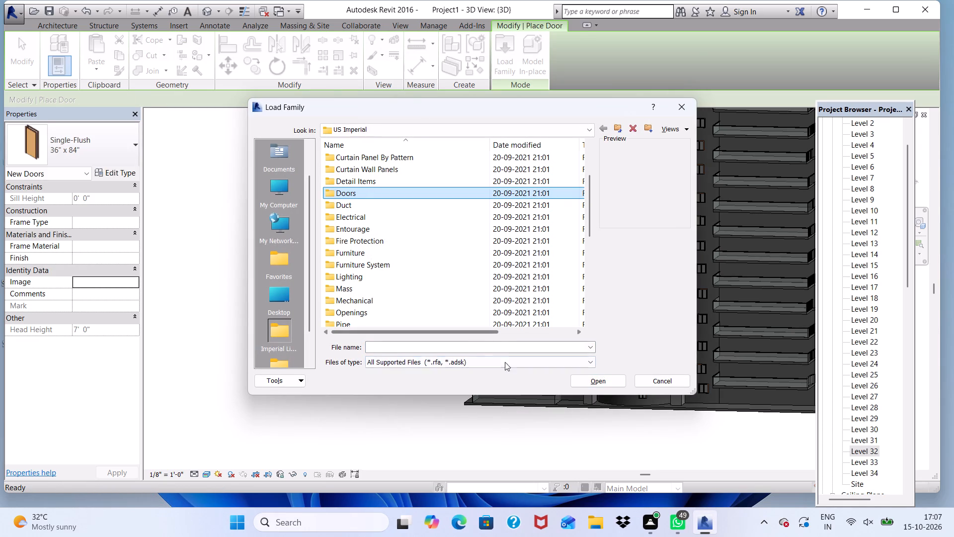
pyautogui.click(603, 383)
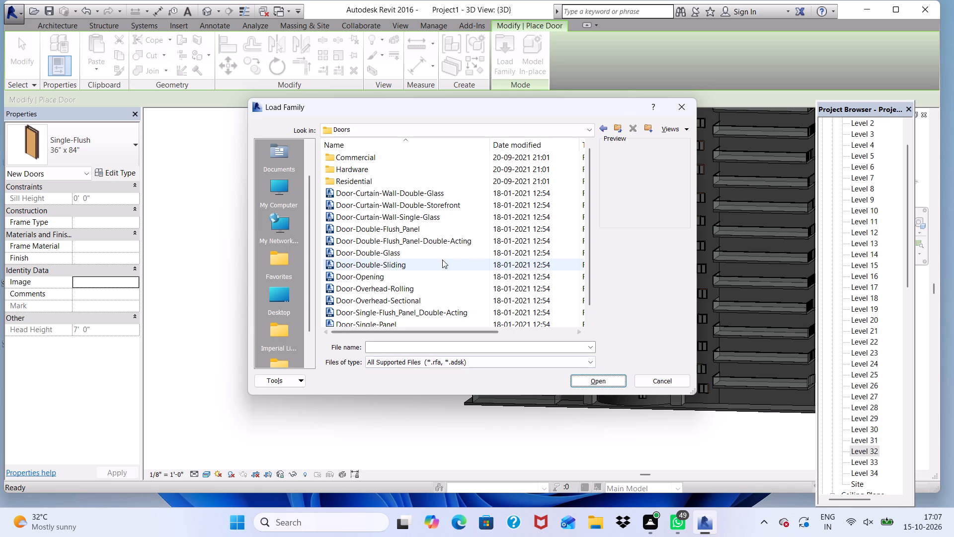
pyautogui.click(443, 195)
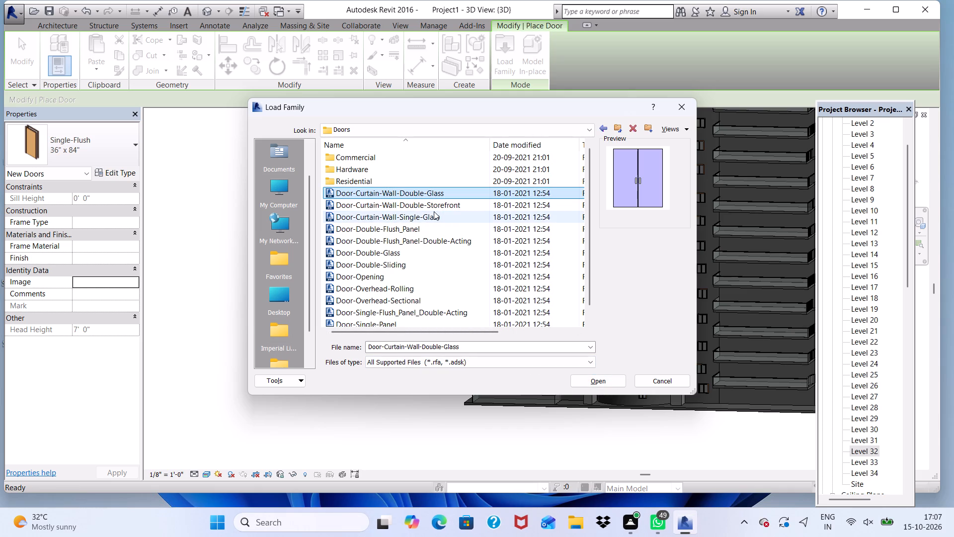
pyautogui.click(433, 209)
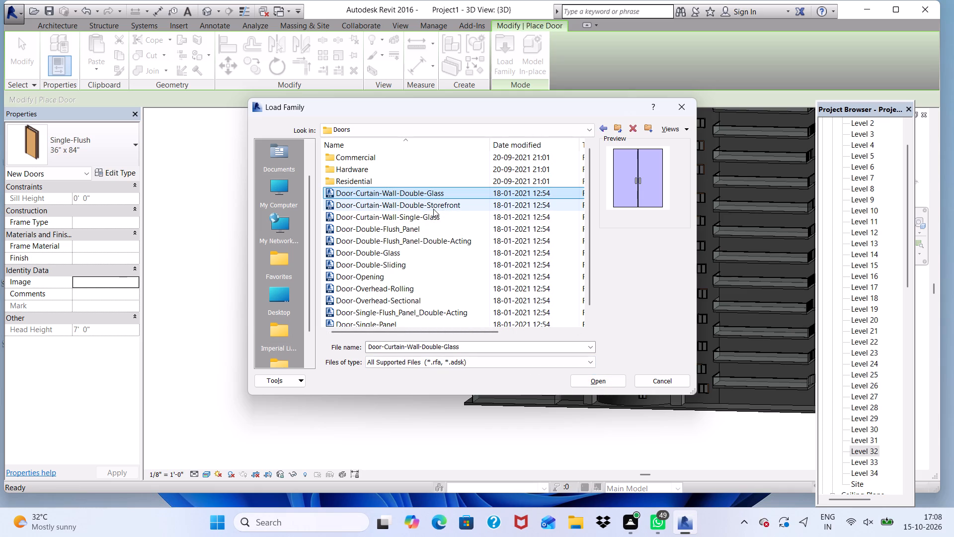
pyautogui.click(603, 384)
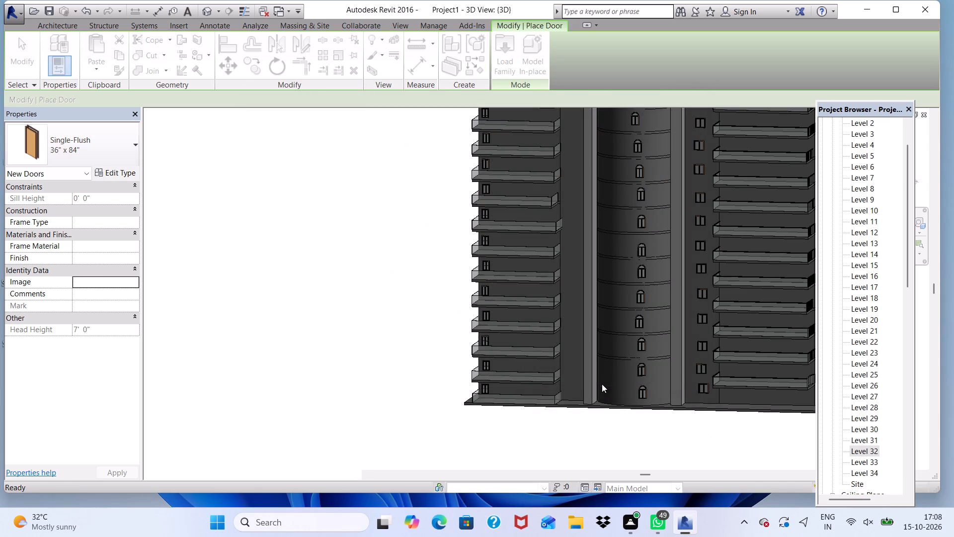
# Reopen the family library from the Door tool and browse into the US Imperial Doors folder.
pyautogui.scroll(3, 548, 319)
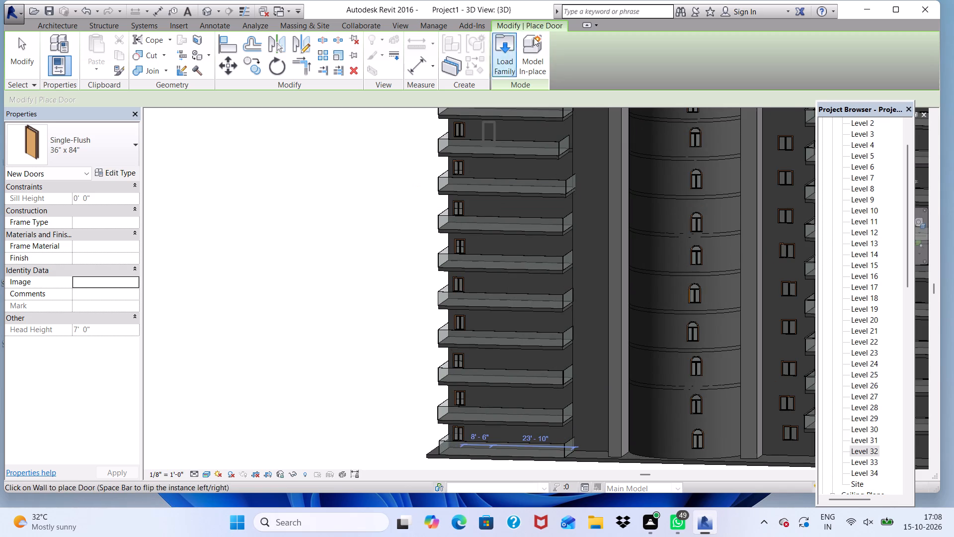
pyautogui.click(508, 52)
pyautogui.scroll(-2, 428, 215)
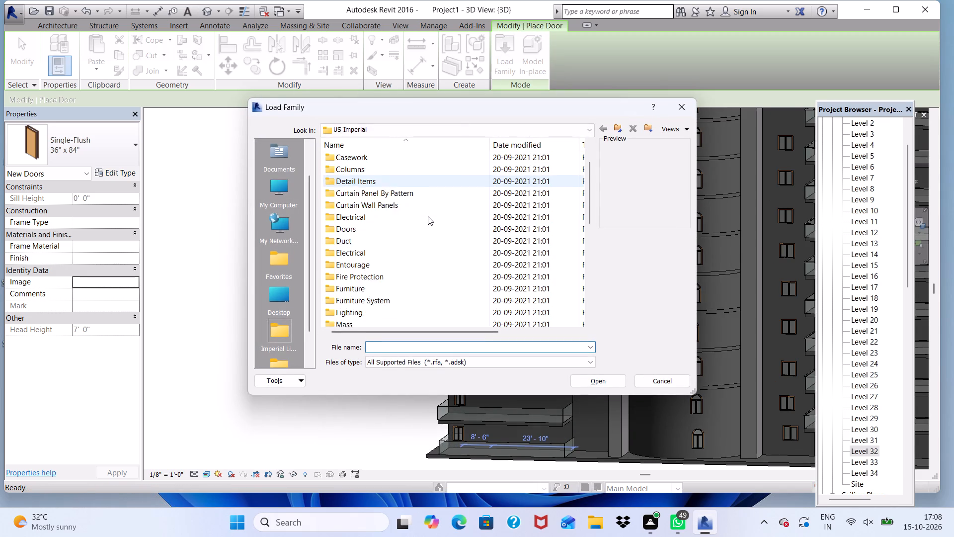
pyautogui.scroll(-1, 430, 229)
pyautogui.scroll(1, 424, 222)
pyautogui.scroll(1, 417, 166)
pyautogui.scroll(-1, 417, 171)
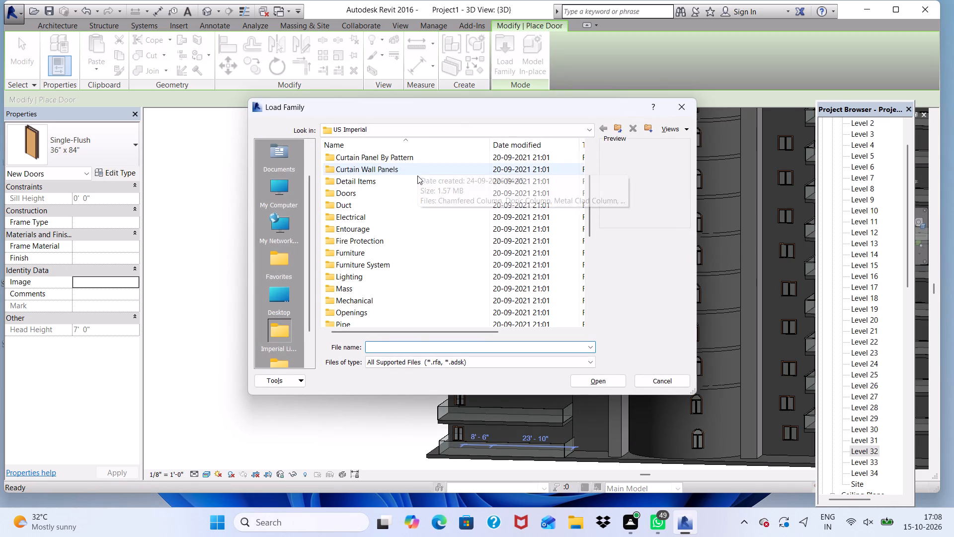
pyautogui.scroll(-4, 417, 185)
pyautogui.scroll(7, 430, 223)
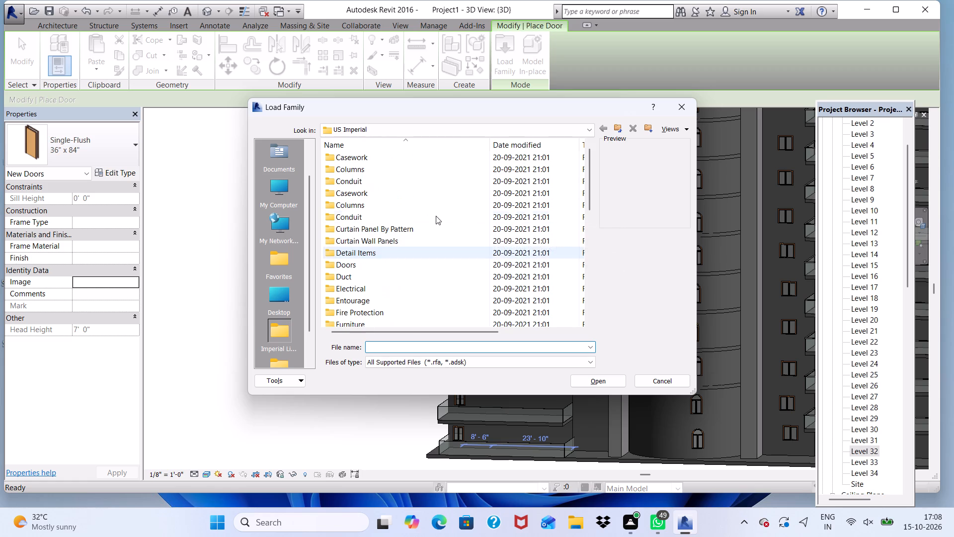
pyautogui.scroll(8, 436, 216)
pyautogui.scroll(-1, 432, 246)
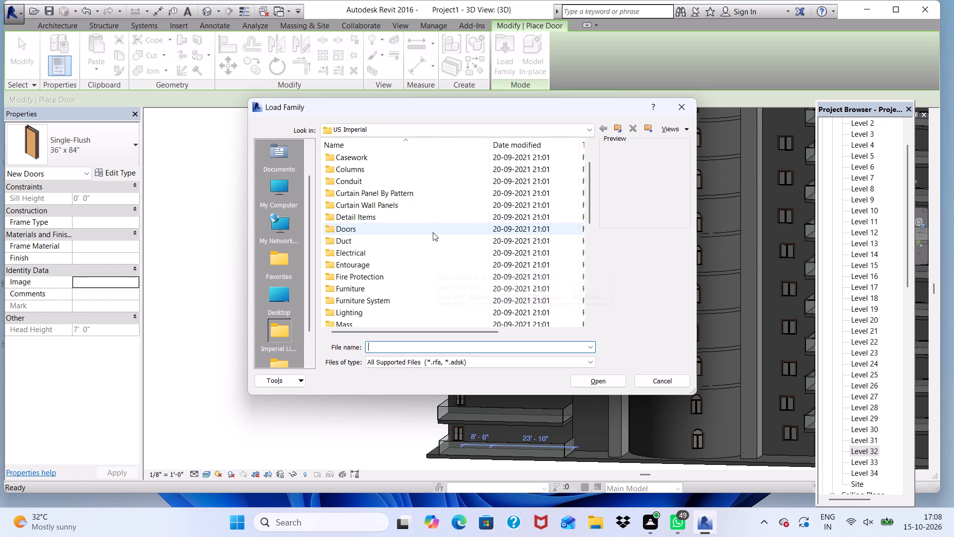
pyautogui.click(433, 232)
pyautogui.click(608, 380)
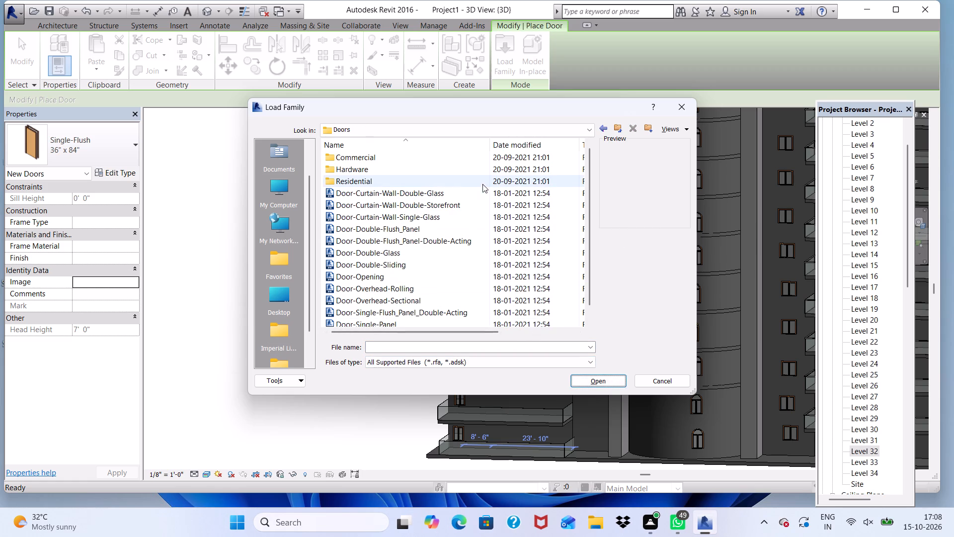
# Examine the previews of the storefront, double-glass, sliding, opening, overhead and single-panel door families to compare their designs.
pyautogui.click(479, 204)
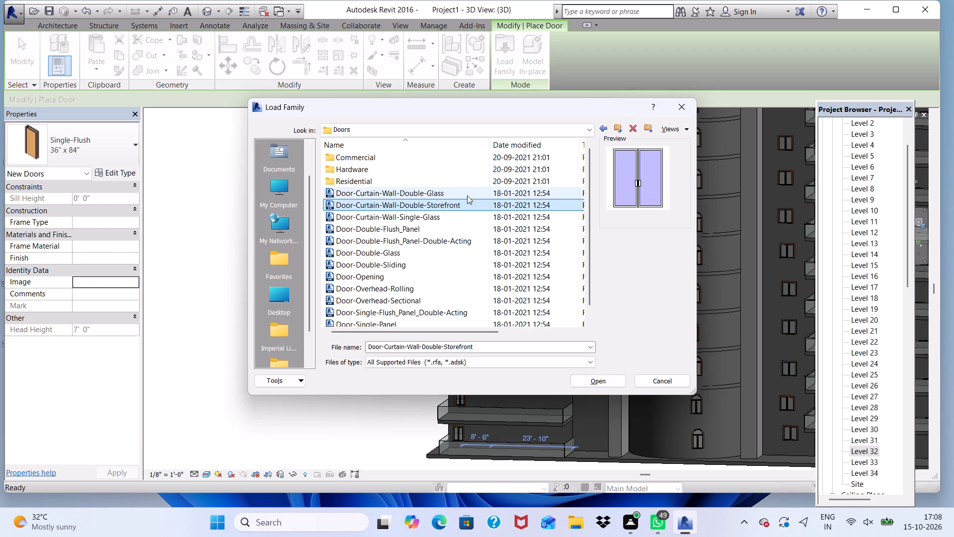
pyautogui.click(467, 192)
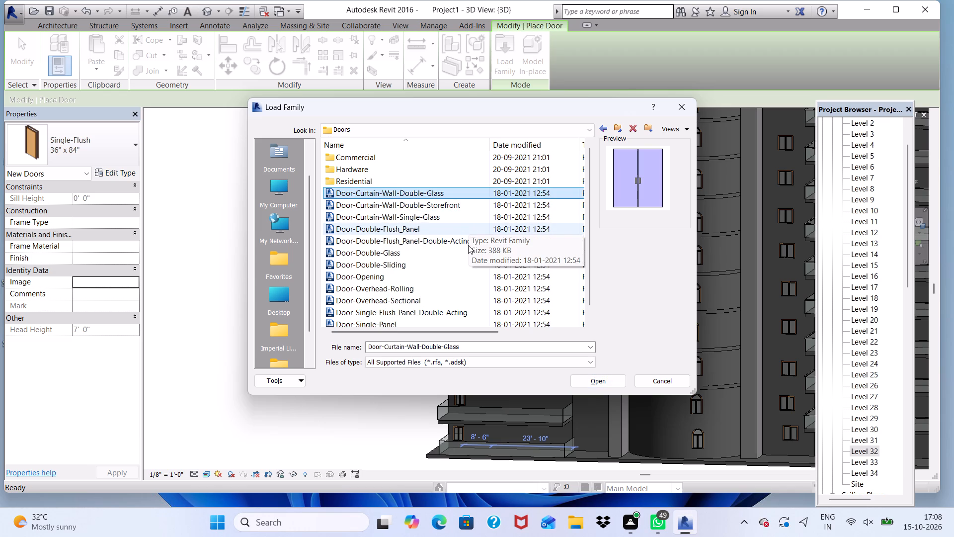
pyautogui.click(468, 245)
pyautogui.click(458, 267)
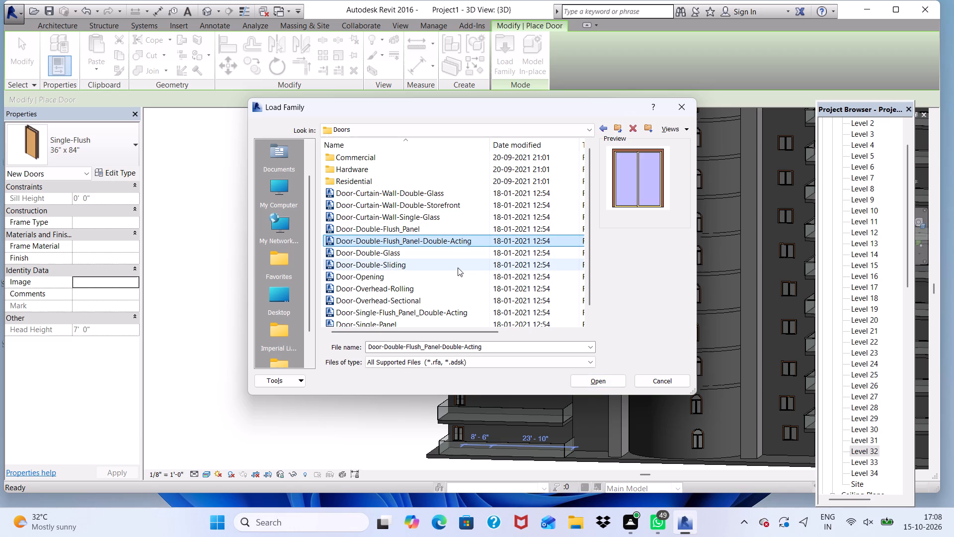
pyautogui.click(461, 255)
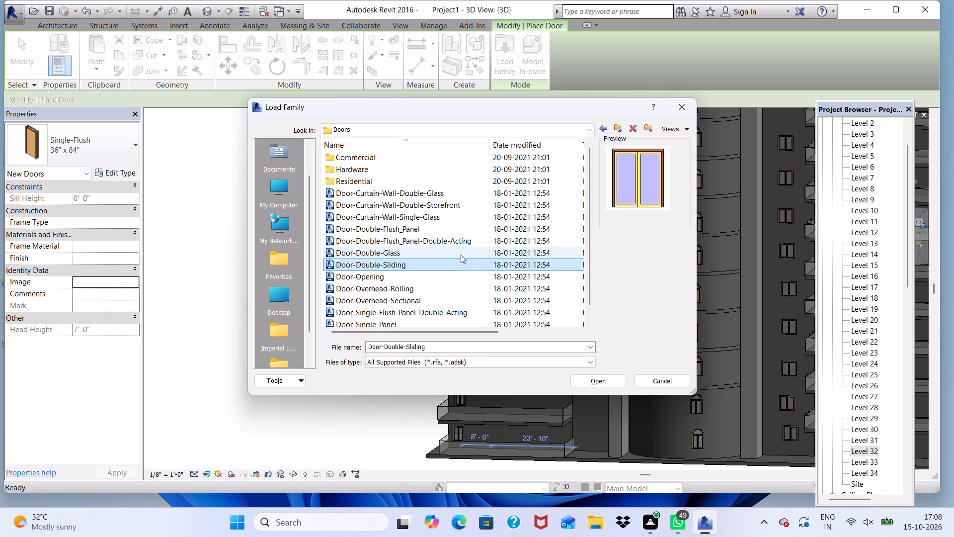
pyautogui.click(459, 275)
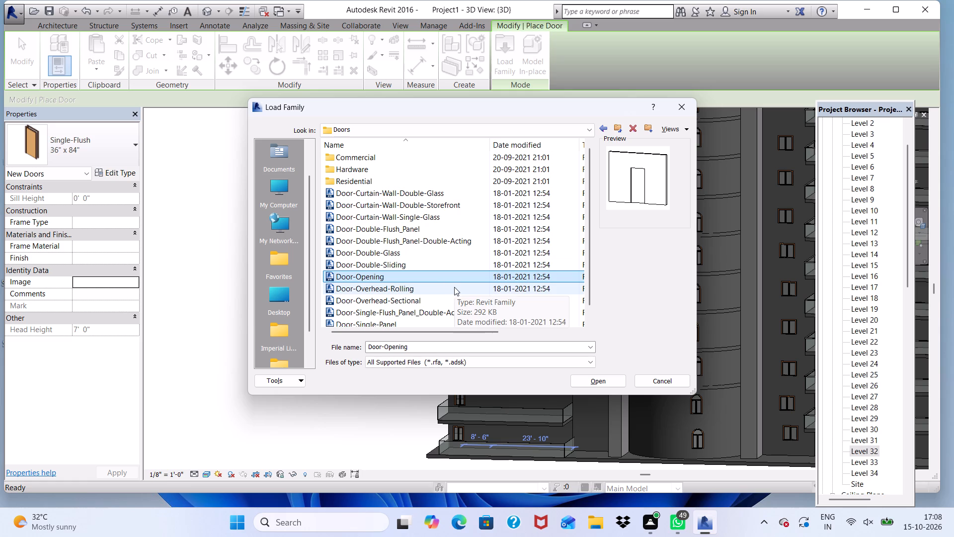
pyautogui.click(452, 294)
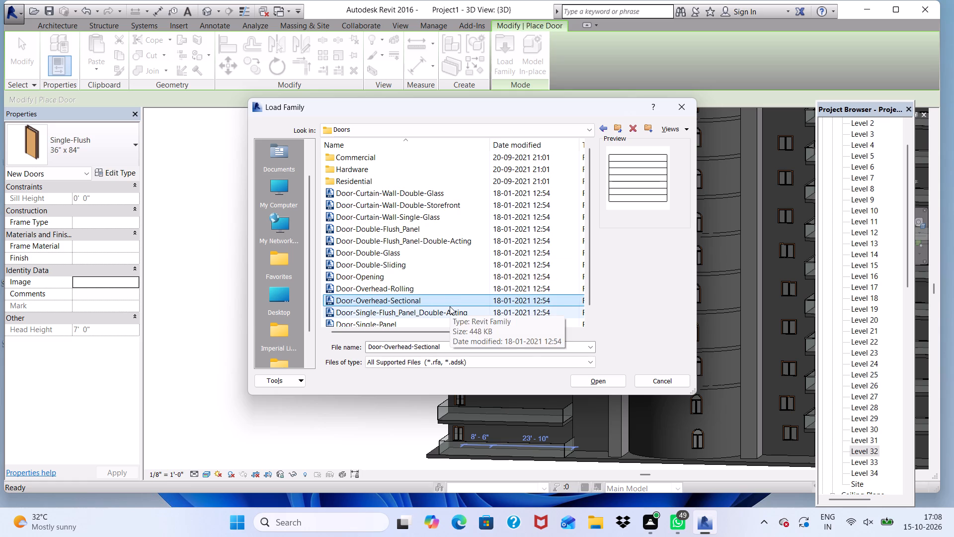
pyautogui.click(450, 306)
pyautogui.scroll(-3, 451, 300)
pyautogui.click(438, 313)
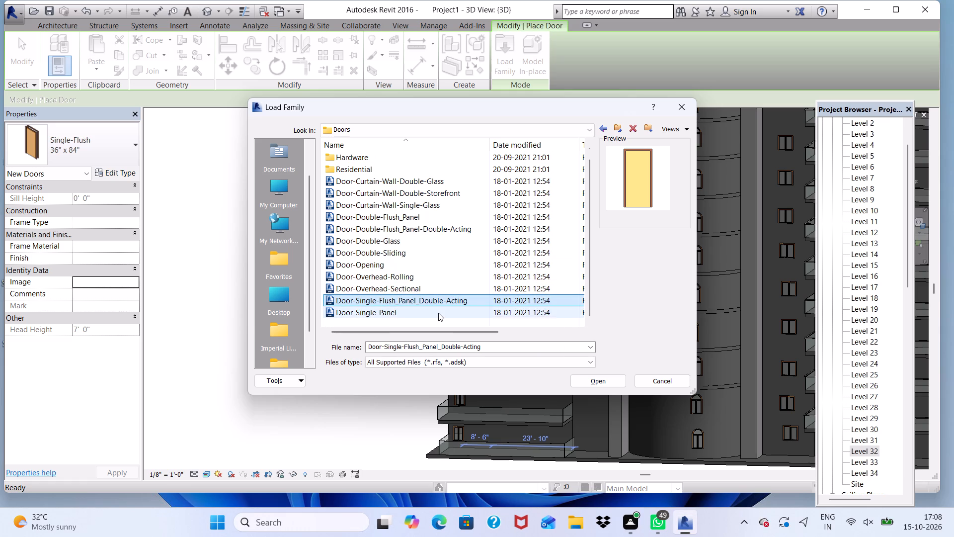
pyautogui.click(429, 243)
pyautogui.click(433, 222)
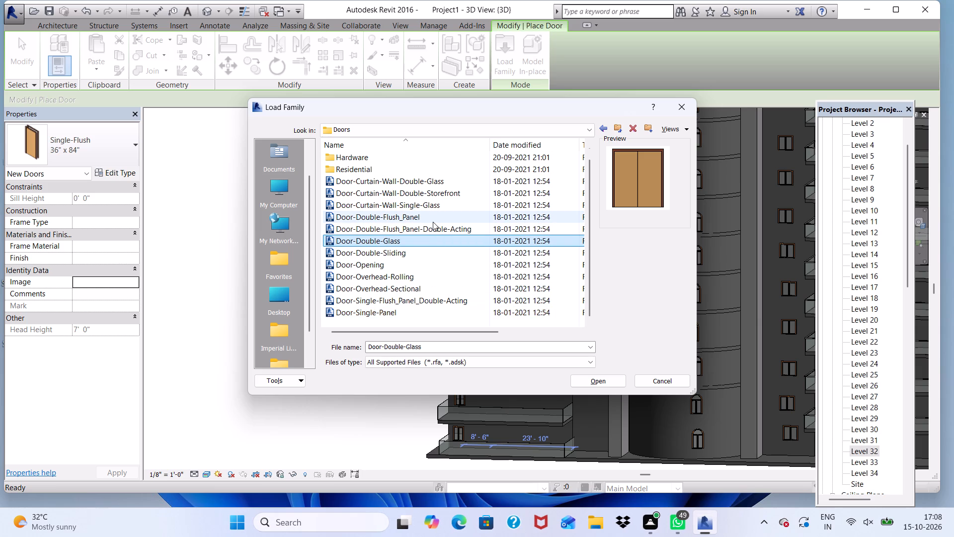
# Load the Door-Curtain-Wall-Double-Glass family into the project.
pyautogui.click(451, 178)
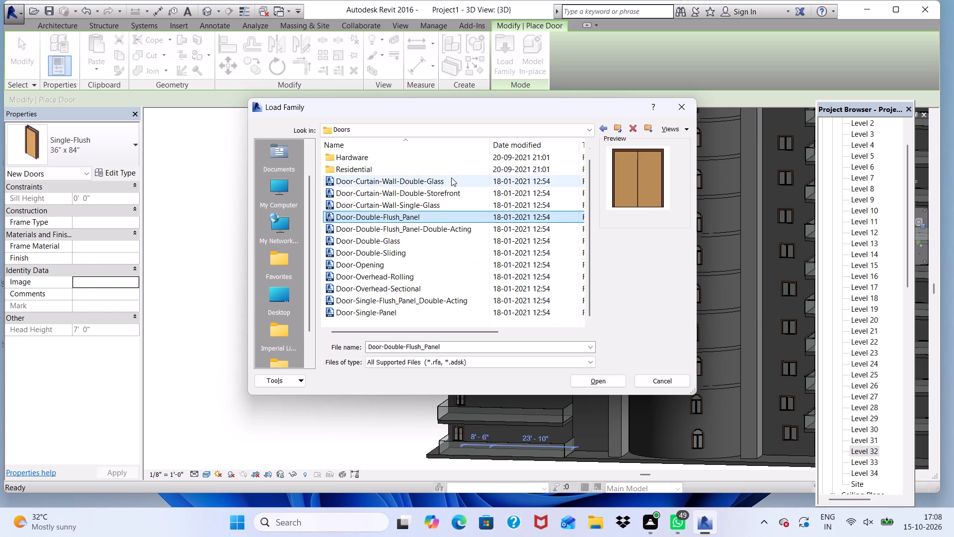
pyautogui.click(608, 381)
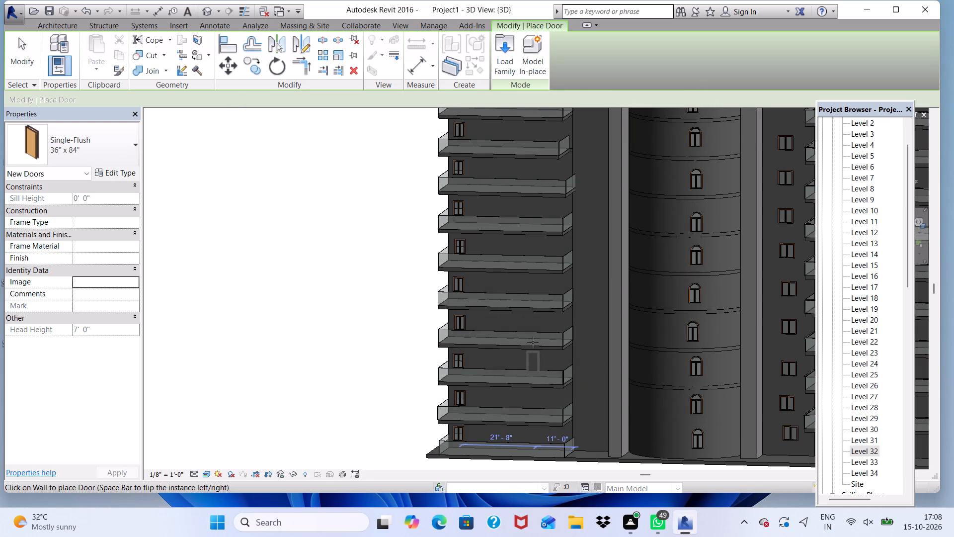
# Check the list of available door types for one suited to the balcony walls.
pyautogui.scroll(11, 491, 252)
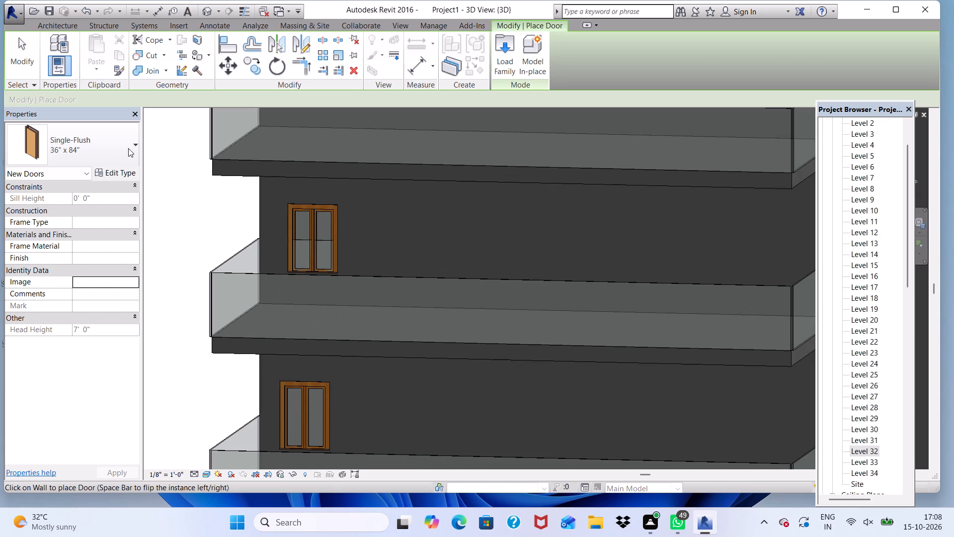
pyautogui.click(134, 146)
pyautogui.scroll(3, 98, 235)
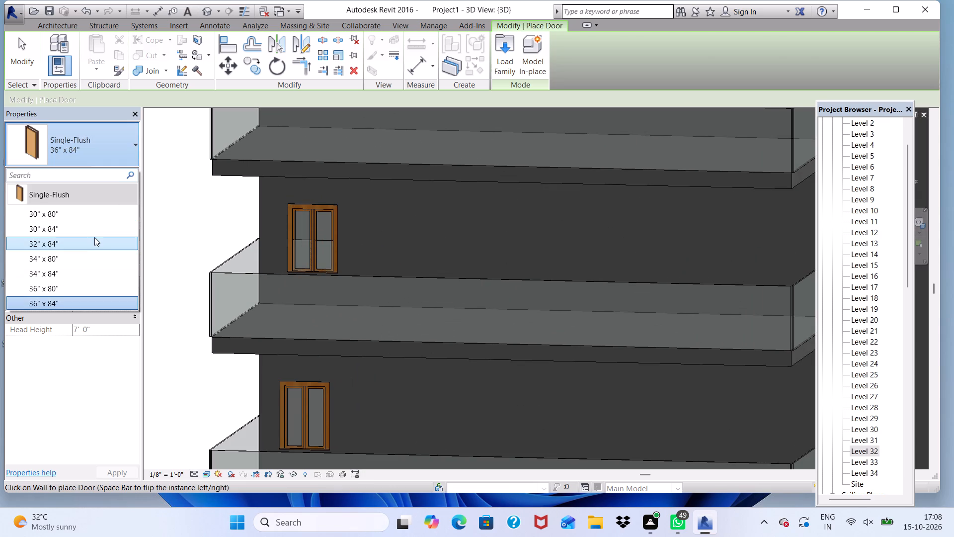
pyautogui.scroll(-5, 94, 237)
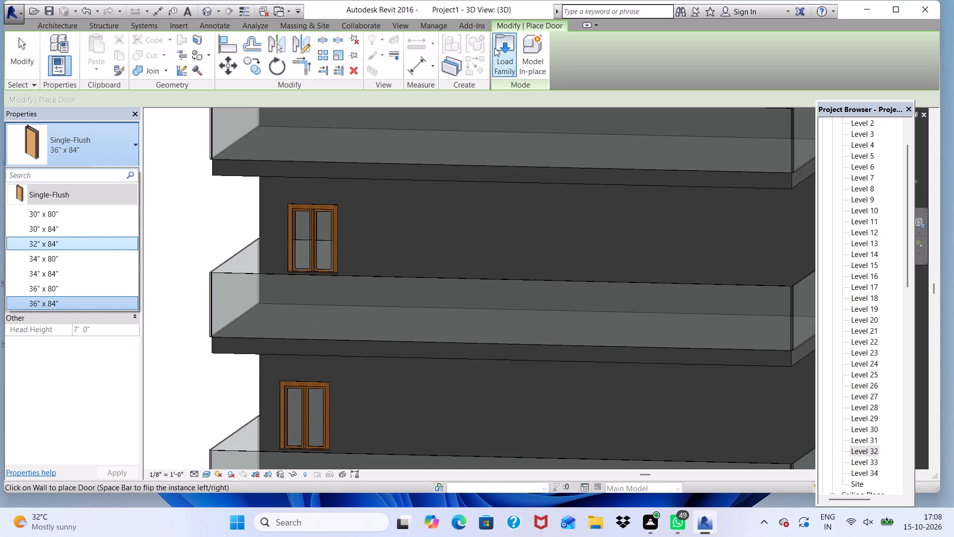
# Reopen the family library from the Door tool and open the US Imperial Doors folder.
pyautogui.click(494, 48)
pyautogui.scroll(-2, 543, 283)
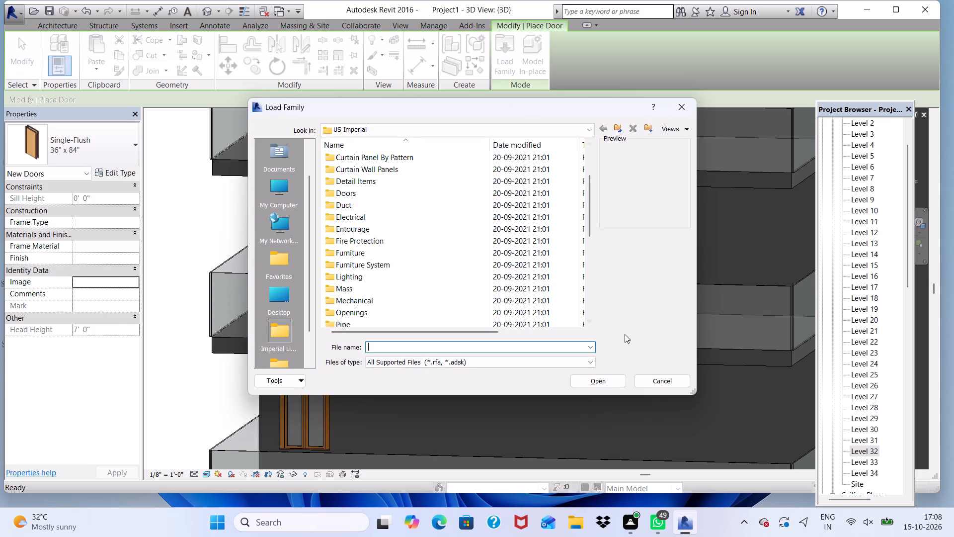
pyautogui.scroll(-4, 625, 334)
pyautogui.scroll(-10, 557, 302)
pyautogui.scroll(4, 542, 286)
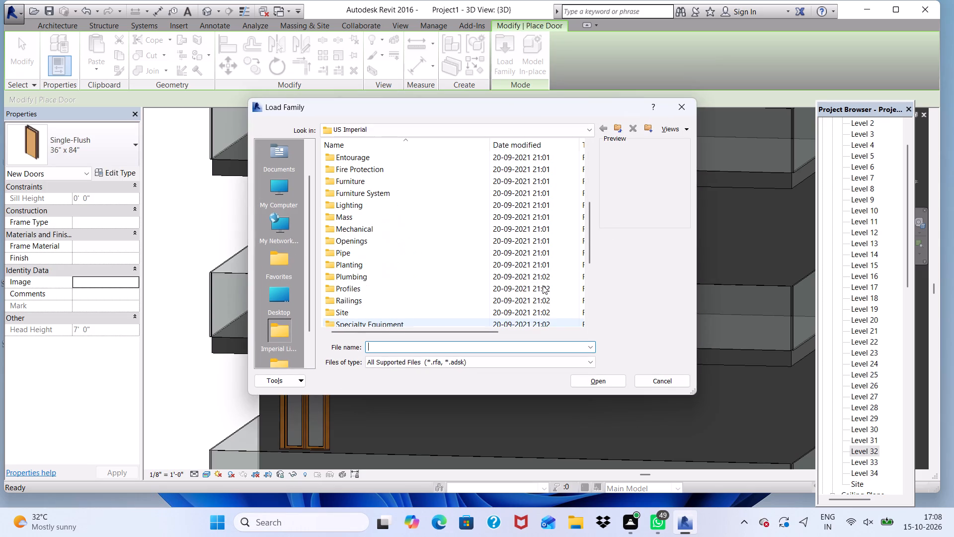
pyautogui.scroll(4, 550, 264)
pyautogui.scroll(2, 561, 217)
pyautogui.scroll(-4, 557, 210)
pyautogui.scroll(1, 931, 14)
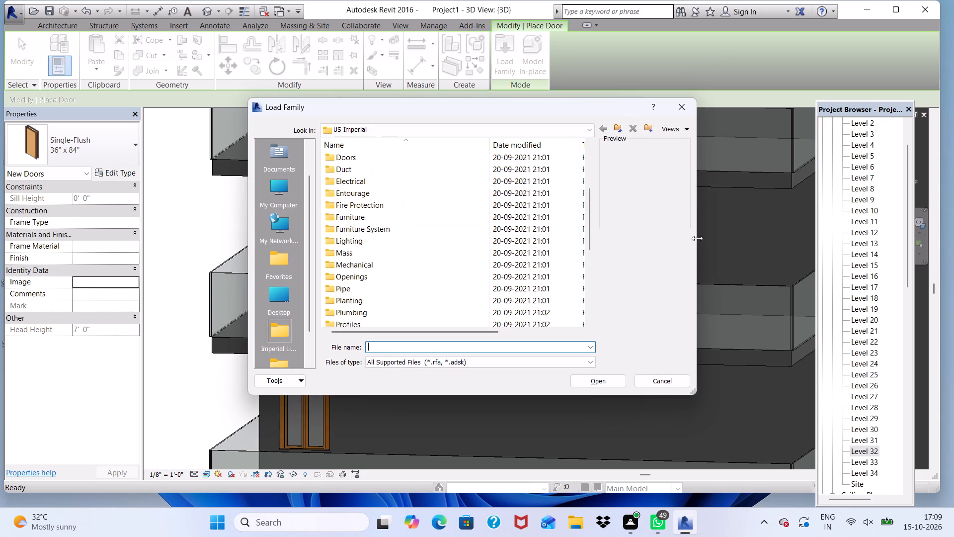
pyautogui.scroll(2, 620, 236)
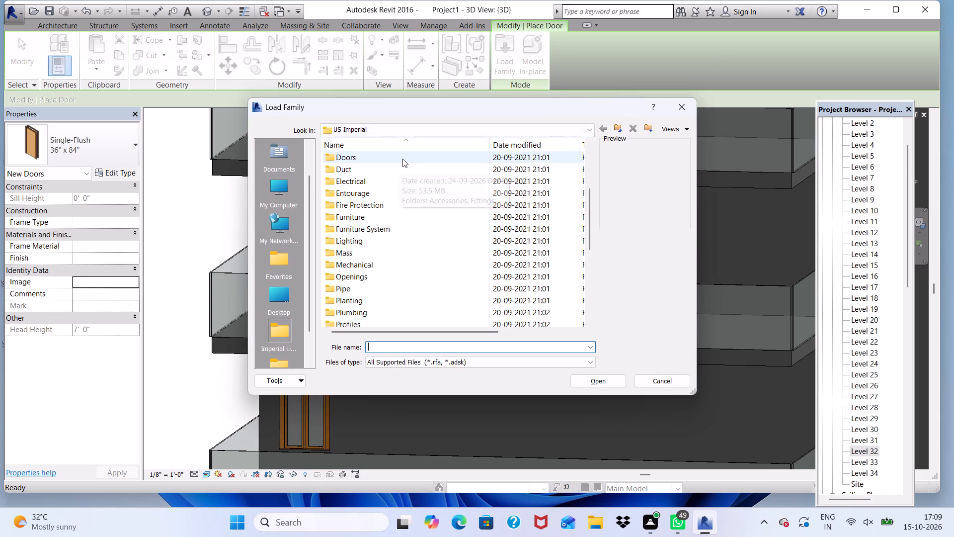
pyautogui.click(402, 159)
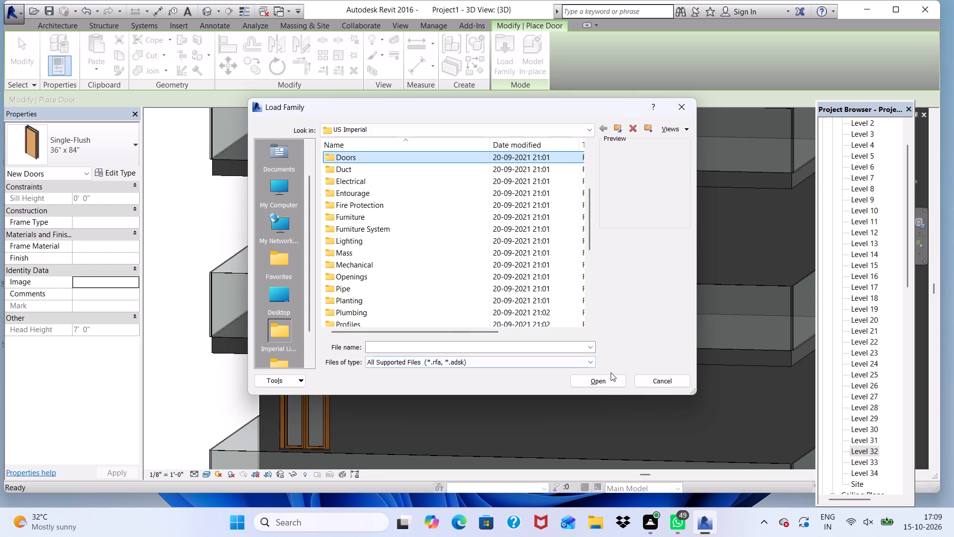
pyautogui.click(608, 376)
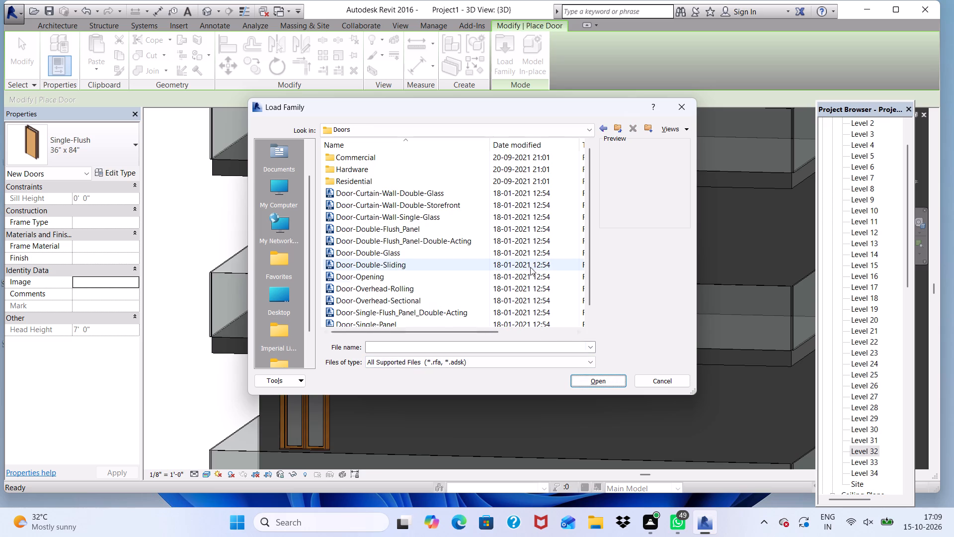
# Compare the door family previews and load the Door-Double-Sliding family into the project.
pyautogui.click(526, 275)
pyautogui.click(502, 292)
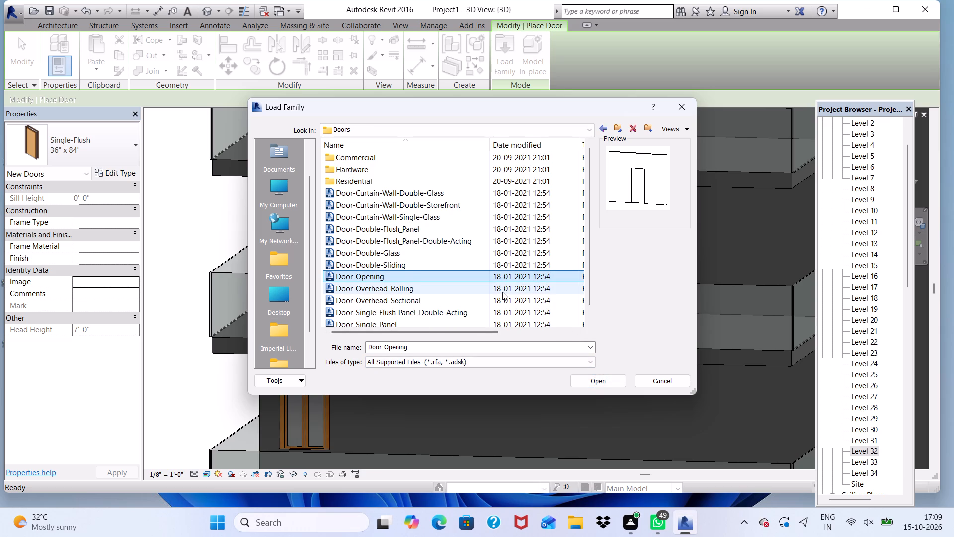
pyautogui.click(493, 299)
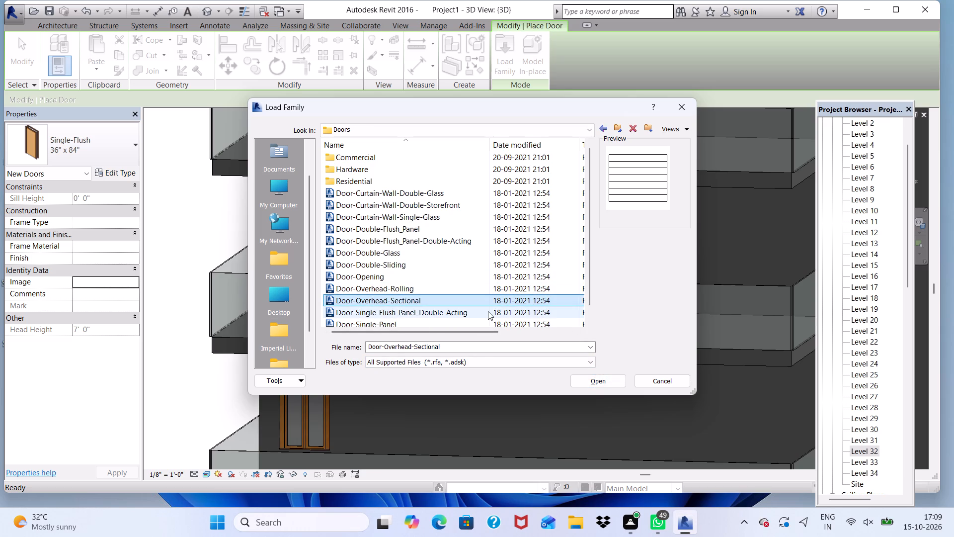
pyautogui.click(488, 311)
pyautogui.scroll(-3, 507, 272)
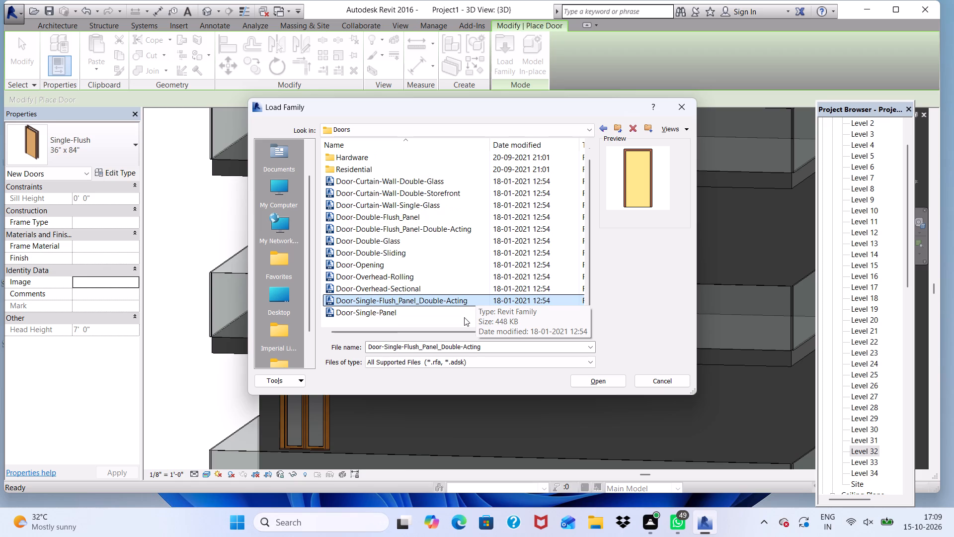
pyautogui.click(464, 317)
pyautogui.scroll(1, 465, 314)
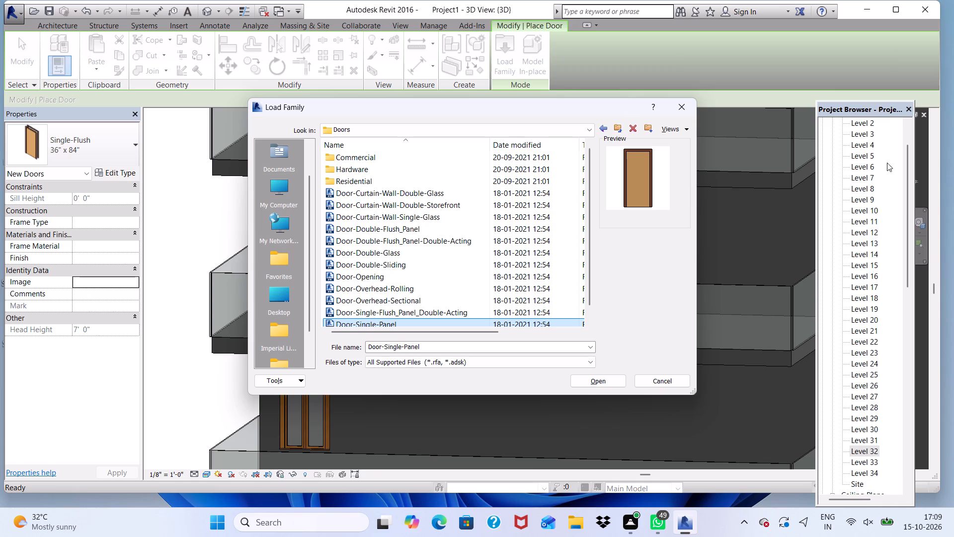
pyautogui.click(367, 258)
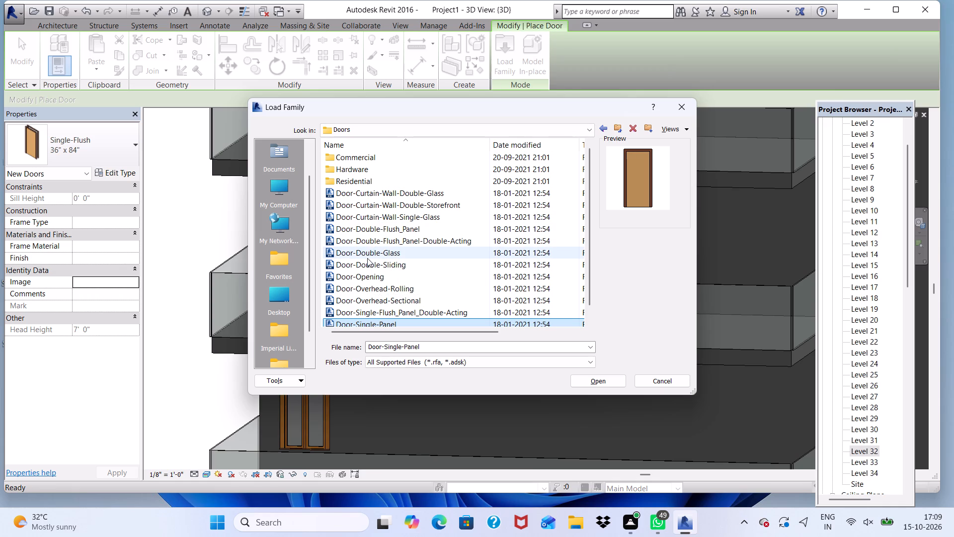
pyautogui.click(366, 265)
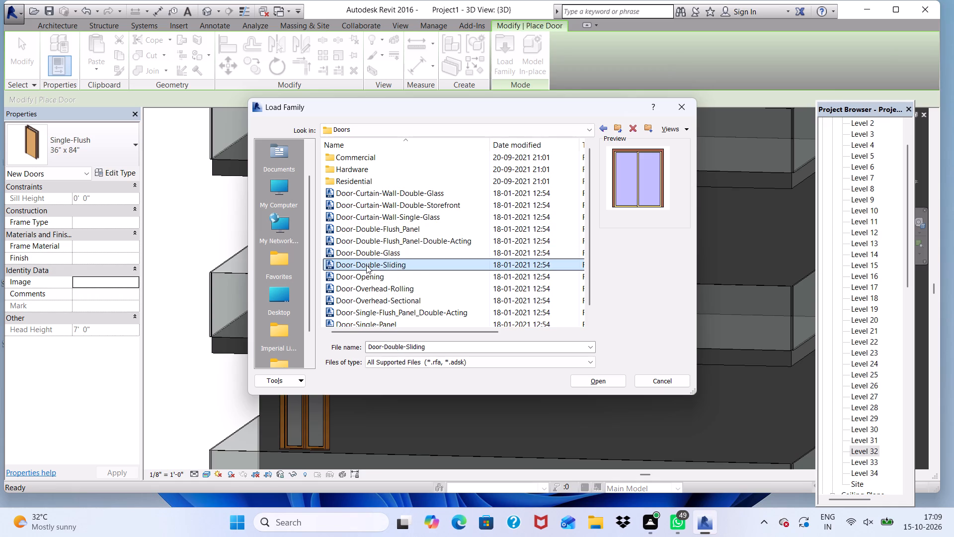
pyautogui.click(610, 384)
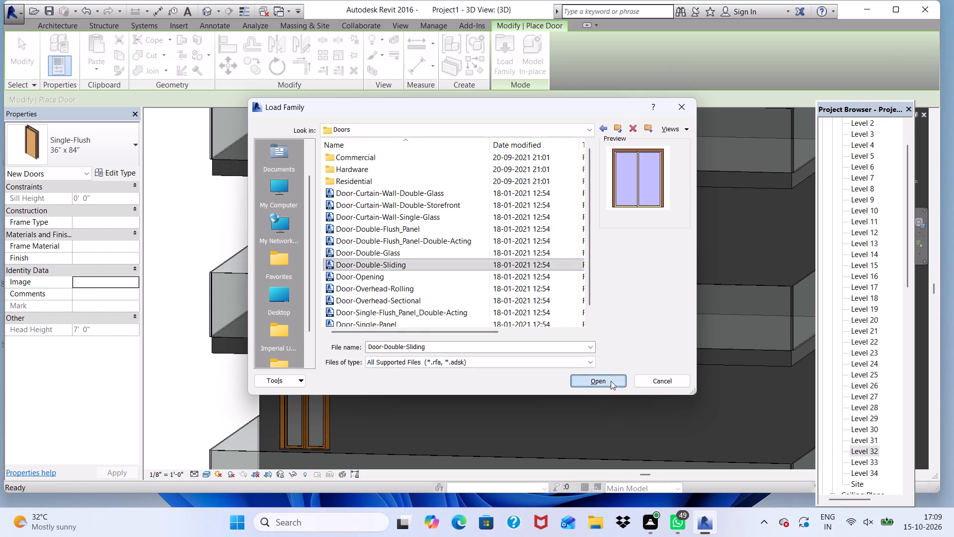
pyautogui.click(537, 317)
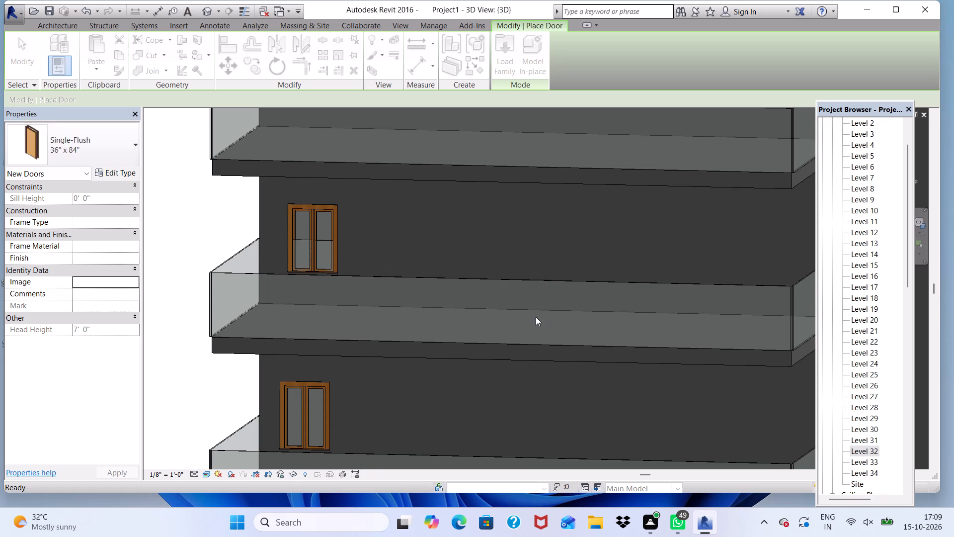
# Place 68" x 80" double sliding doors on two adjacent floors' balcony walls, about 8'-9" from the casement window and about 9'-6" on the floor above.
pyautogui.scroll(4, 500, 203)
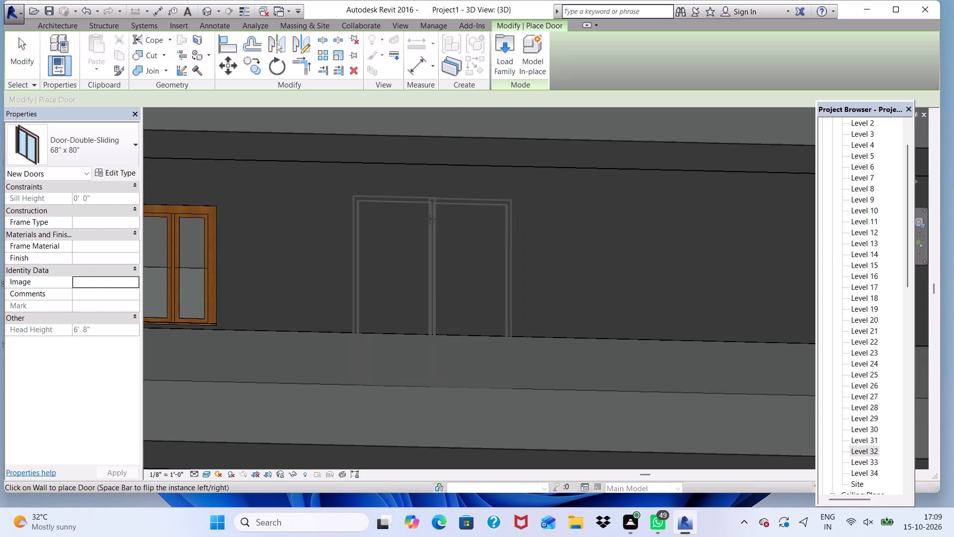
pyautogui.click(419, 223)
pyautogui.scroll(-2, 436, 207)
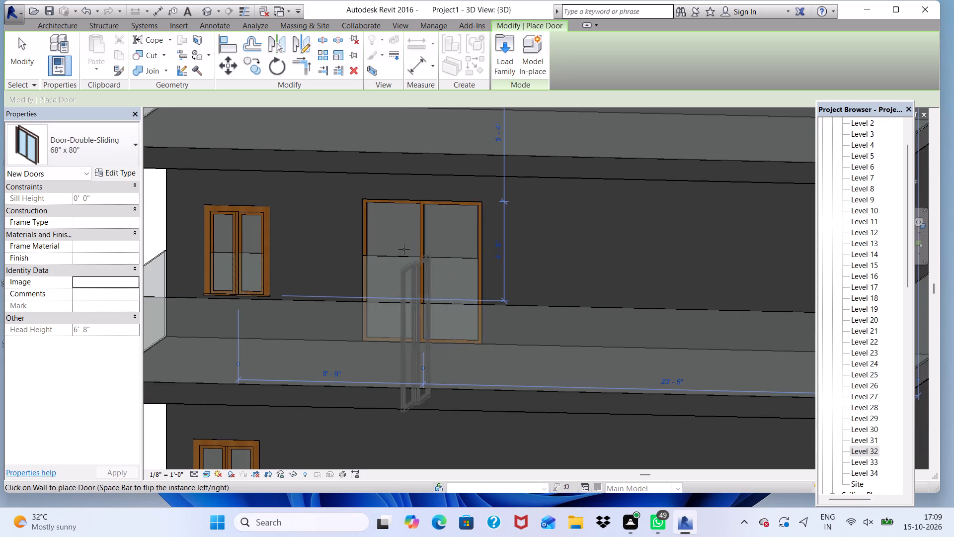
pyautogui.scroll(-4, 404, 256)
pyautogui.moveTo(412, 307); pyautogui.dragTo(474, 370, button='middle')
pyautogui.keyDown('shift'); pyautogui.moveTo(471, 364); pyautogui.dragTo(456, 438, button='middle'); pyautogui.keyUp('shift')
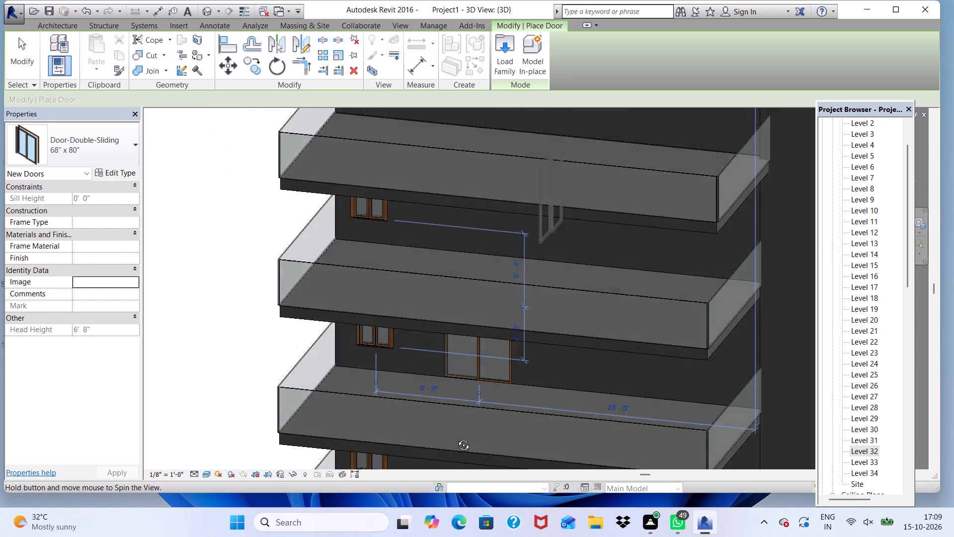
pyautogui.keyDown('shift'); pyautogui.moveTo(456, 438); pyautogui.dragTo(479, 380, button='middle'); pyautogui.keyUp('shift')
pyautogui.scroll(4, 494, 166)
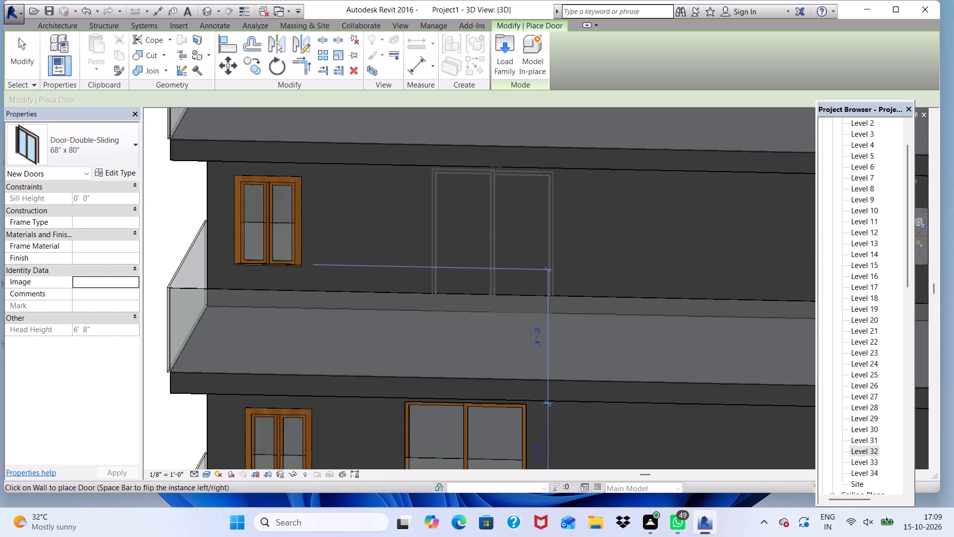
pyautogui.scroll(-1, 473, 170)
pyautogui.moveTo(472, 178); pyautogui.dragTo(508, 115, button='middle')
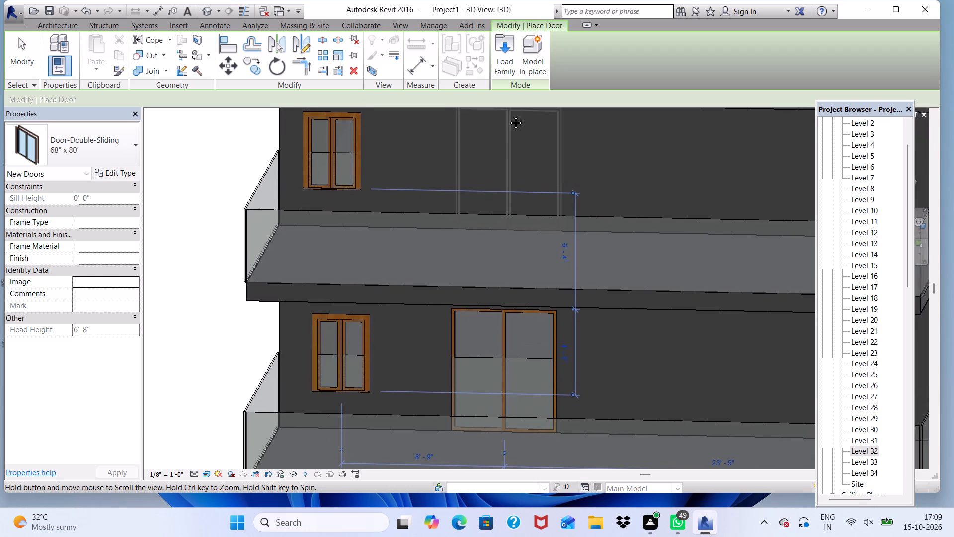
pyautogui.moveTo(508, 115); pyautogui.dragTo(506, 119, button='middle')
pyautogui.click(504, 121)
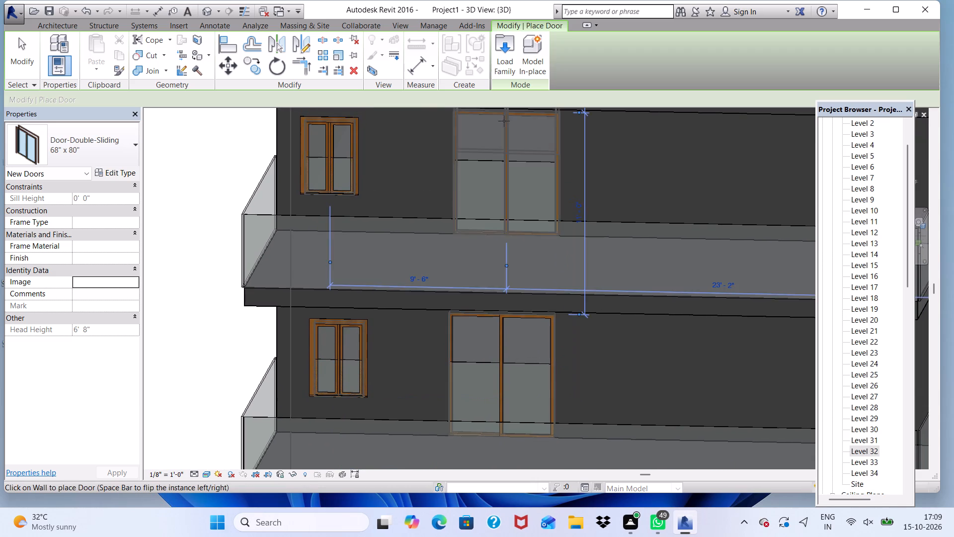
# Place a 68" x 80" double sliding door on the balcony wall one floor below the first, about 8'-6" from the casement window.
pyautogui.scroll(-4, 470, 174)
pyautogui.scroll(-4, 508, 131)
pyautogui.scroll(4, 467, 363)
pyautogui.scroll(4, 487, 259)
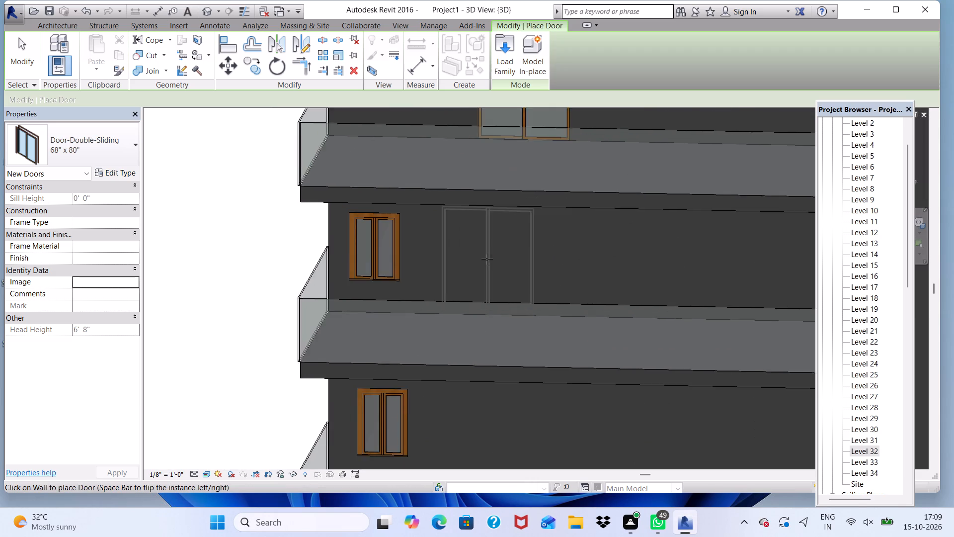
pyautogui.click(514, 240)
# Place a fourth 68" x 80" double sliding door on the next balcony wall down, in line with the door above.
pyautogui.scroll(-1, 510, 259)
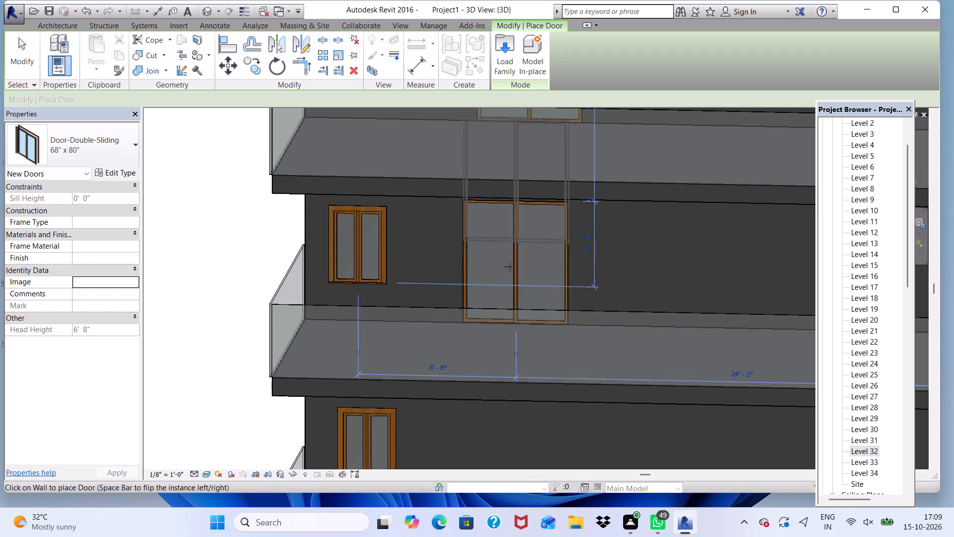
pyautogui.scroll(-1, 510, 267)
pyautogui.moveTo(510, 268); pyautogui.dragTo(507, 215, button='middle')
pyautogui.scroll(-1, 523, 241)
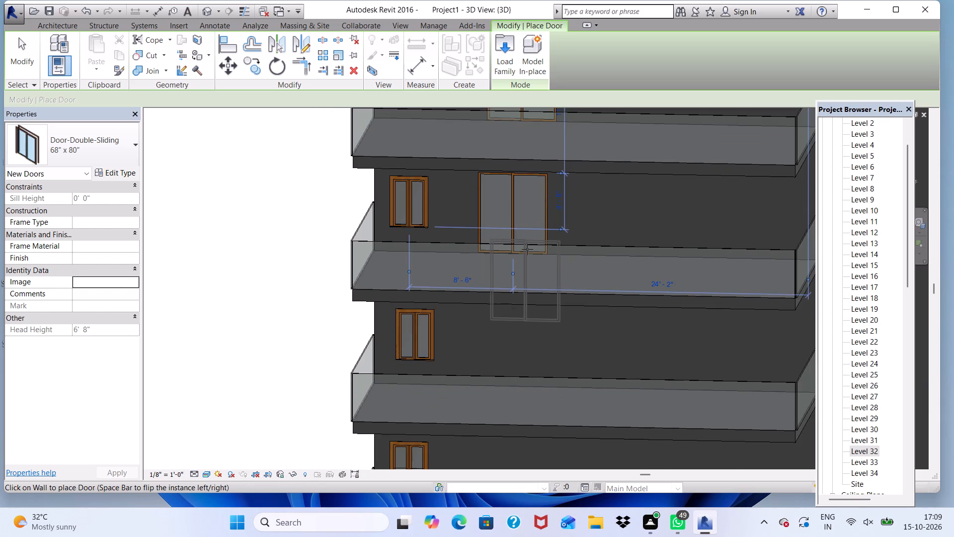
pyautogui.keyDown('shift'); pyautogui.moveTo(527, 249); pyautogui.dragTo(528, 314, button='middle'); pyautogui.keyUp('shift')
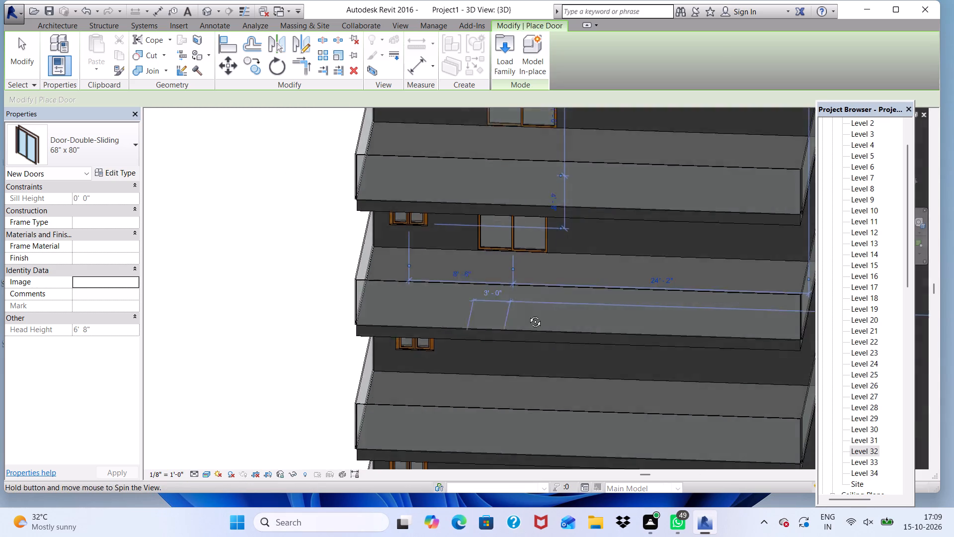
pyautogui.keyDown('shift'); pyautogui.moveTo(528, 314); pyautogui.dragTo(555, 241, button='middle'); pyautogui.keyUp('shift')
pyautogui.scroll(8, 514, 372)
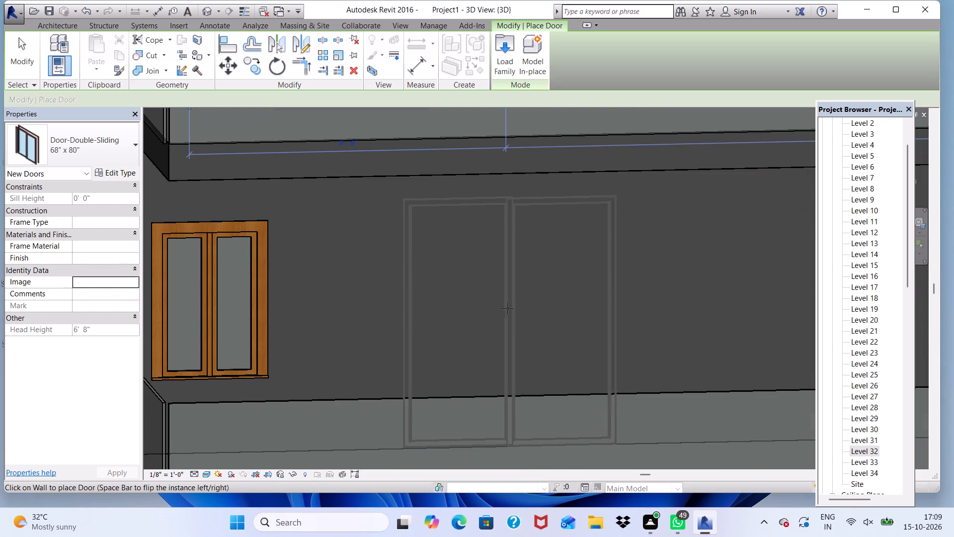
pyautogui.scroll(-10, 507, 275)
pyautogui.moveTo(488, 272); pyautogui.dragTo(487, 238, button='middle')
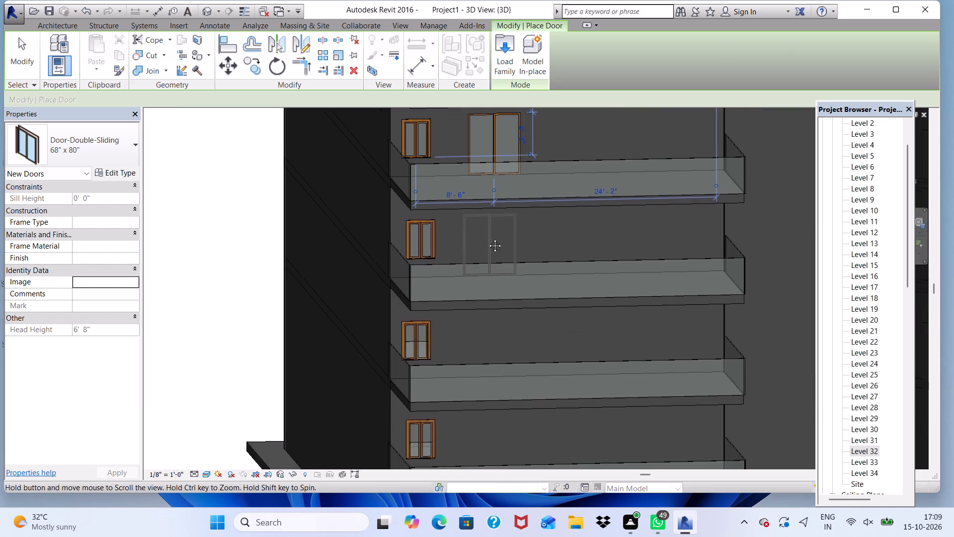
pyautogui.moveTo(487, 238); pyautogui.dragTo(450, 318, button='middle')
pyautogui.scroll(3, 448, 320)
pyautogui.scroll(-2, 468, 305)
pyautogui.moveTo(472, 312); pyautogui.dragTo(473, 312, button='middle')
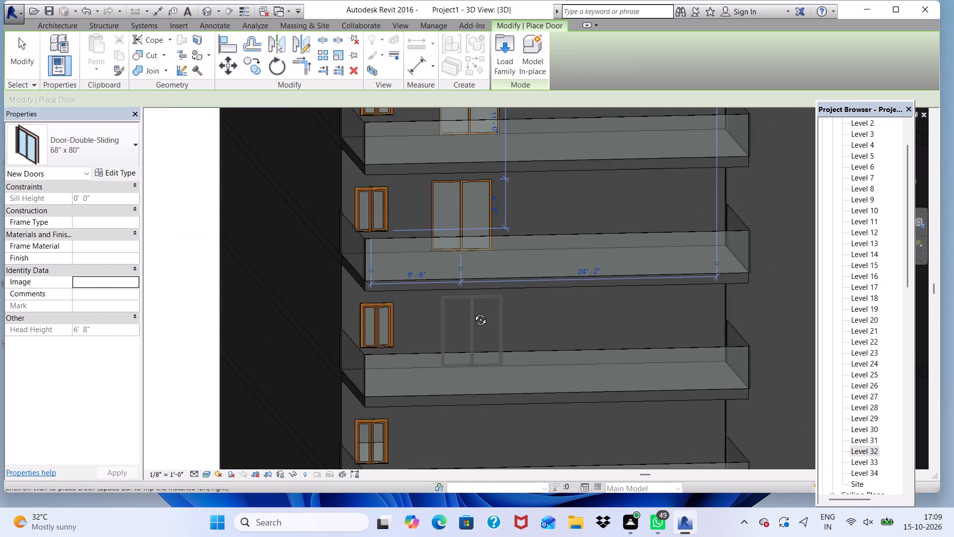
pyautogui.moveTo(473, 312); pyautogui.dragTo(453, 284, button='middle')
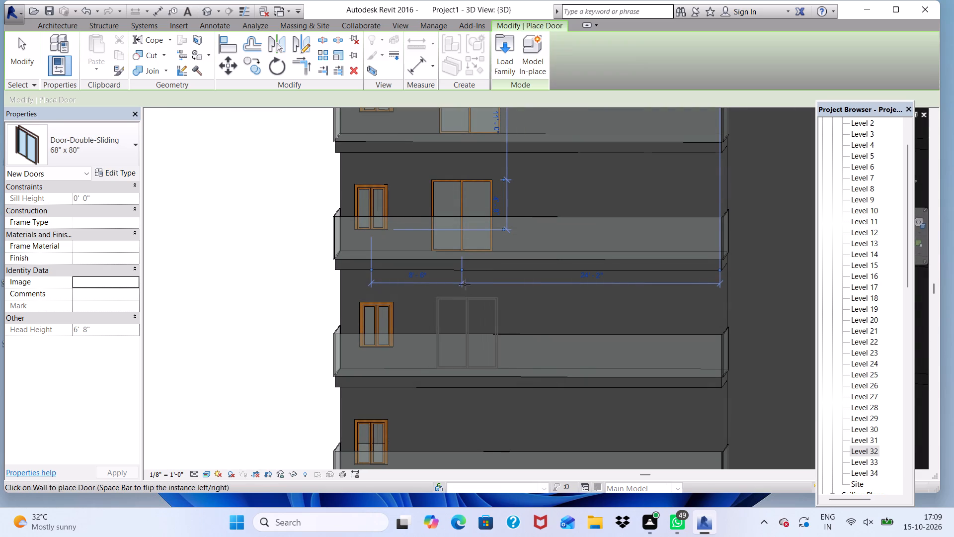
pyautogui.click(465, 288)
# Place a fifth 68" x 80" double sliding door one floor further down, aligned with the door 11'-0" above.
pyautogui.scroll(5, 468, 425)
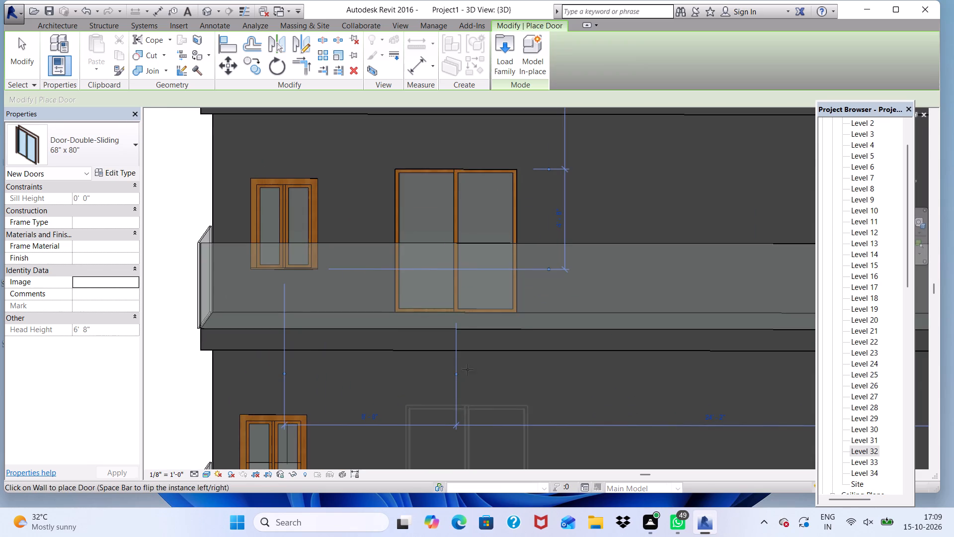
pyautogui.scroll(-6, 459, 352)
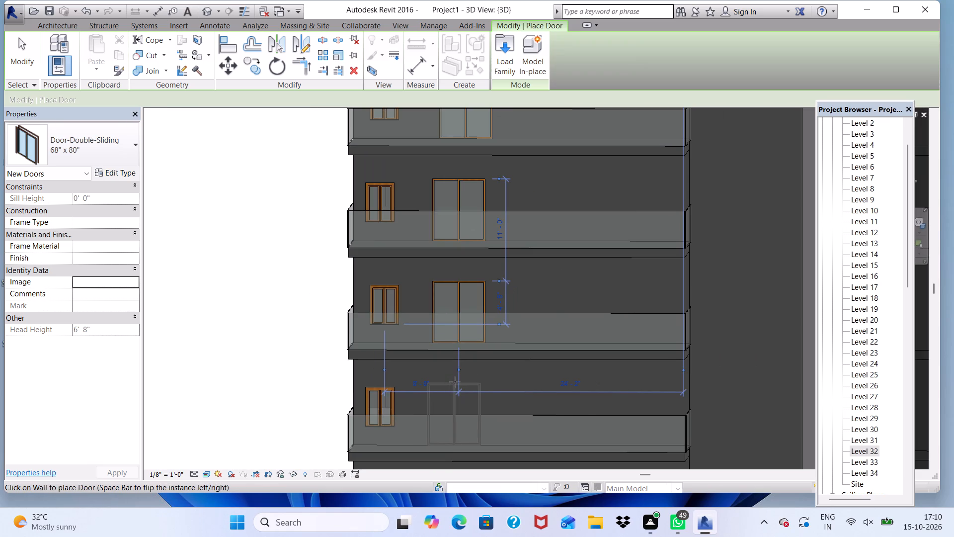
pyautogui.click(458, 380)
# Place a sixth 68" x 80" double sliding door one floor further down, about 7'-6" from the casement window.
pyautogui.scroll(-6, 449, 354)
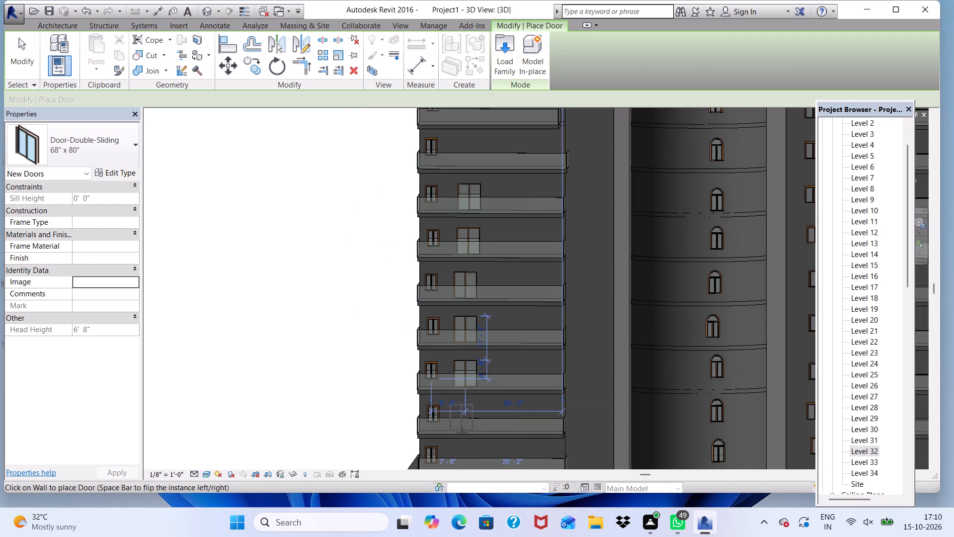
pyautogui.scroll(5, 463, 412)
pyautogui.scroll(-1, 471, 382)
pyautogui.scroll(3, 470, 390)
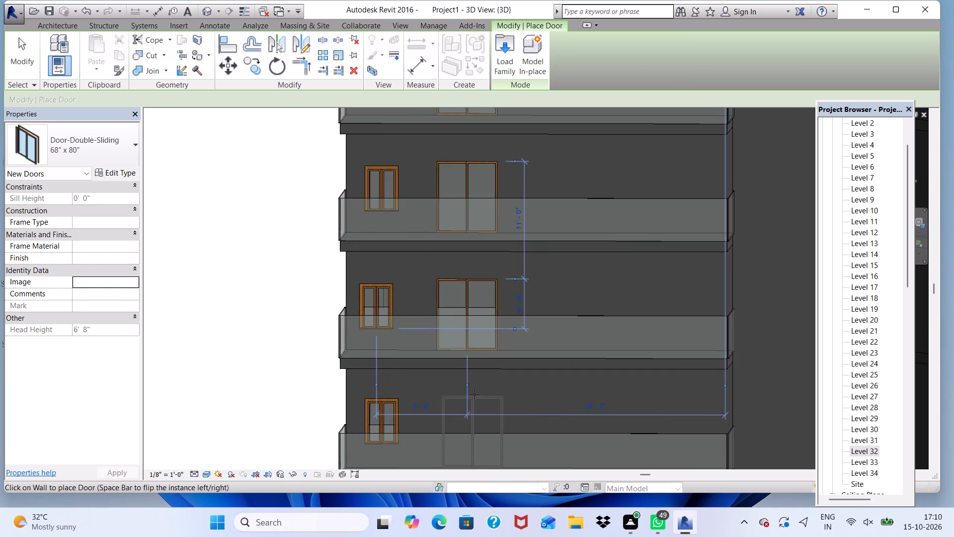
pyautogui.scroll(4, 475, 393)
pyautogui.scroll(-2, 475, 385)
pyautogui.moveTo(471, 384); pyautogui.dragTo(477, 353, button='middle')
pyautogui.keyDown('shift'); pyautogui.moveTo(489, 367); pyautogui.dragTo(490, 348, button='middle'); pyautogui.keyUp('shift')
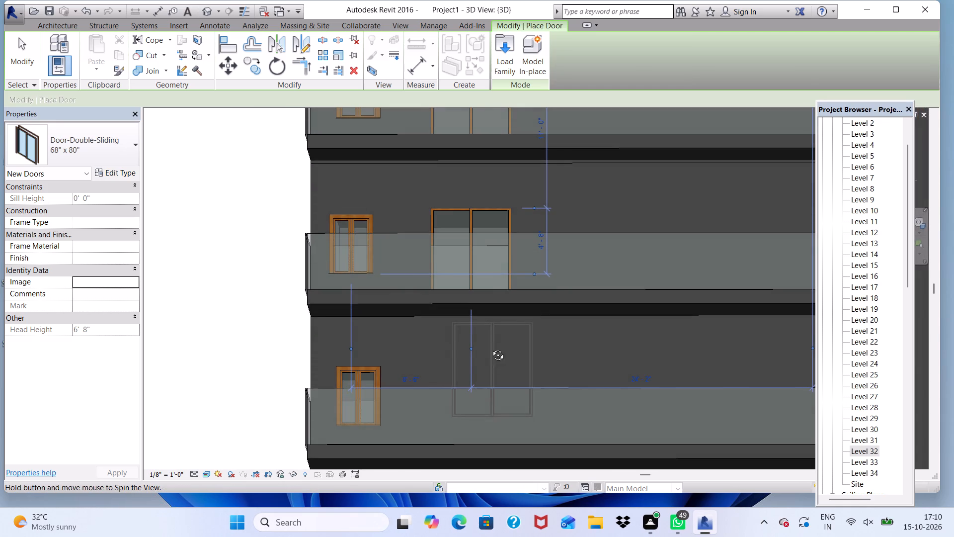
pyautogui.keyDown('shift'); pyautogui.moveTo(490, 348); pyautogui.dragTo(482, 386, button='middle'); pyautogui.keyUp('shift')
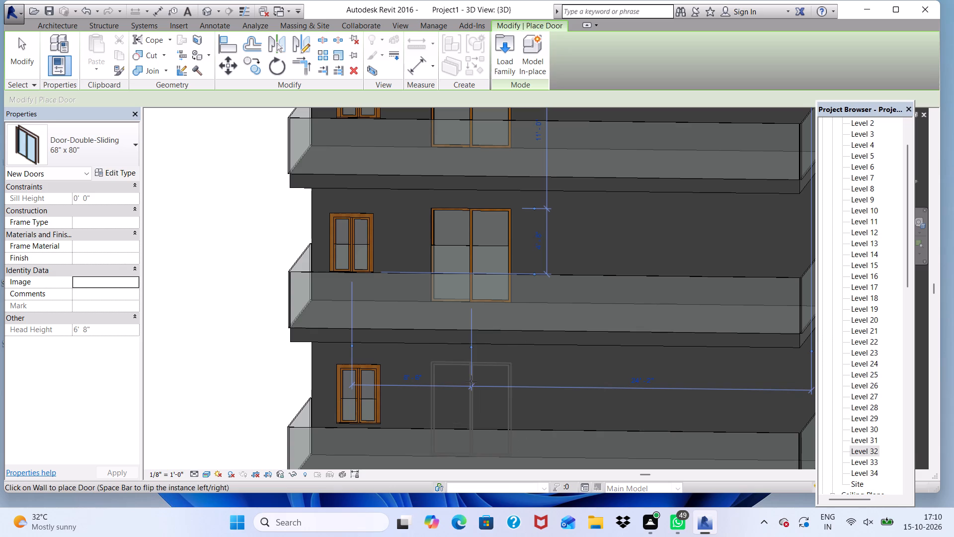
pyautogui.scroll(4, 474, 375)
pyautogui.scroll(-2, 483, 328)
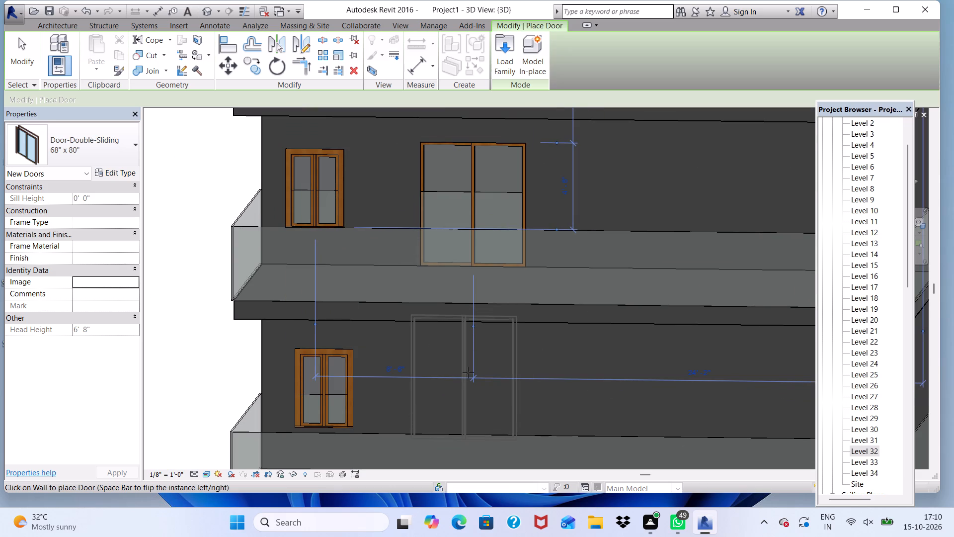
pyautogui.keyDown('shift'); pyautogui.click(468, 372); pyautogui.keyUp('shift')
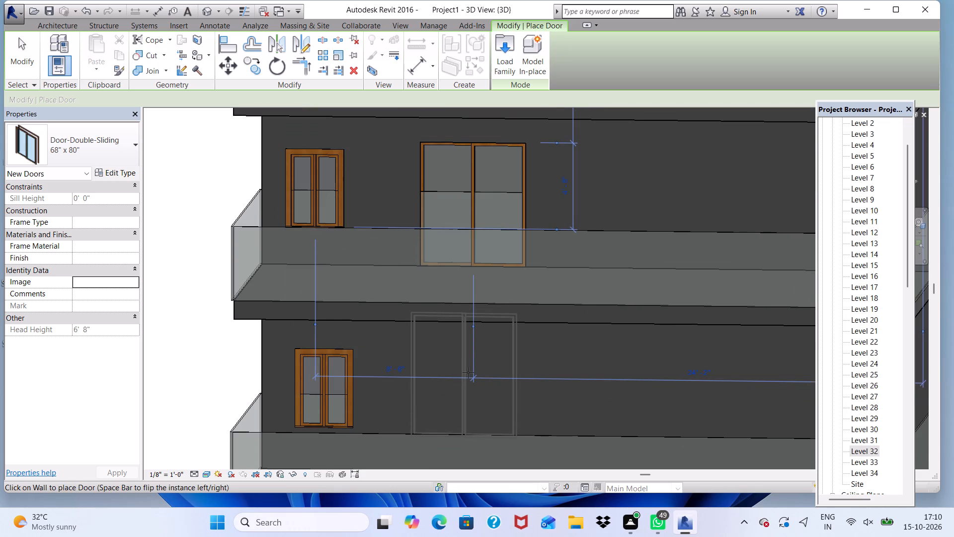
# Place a 68" x 80" double sliding door on the lowest balcony wall, about 7'-0" from the casement window.
pyautogui.scroll(-13, 458, 376)
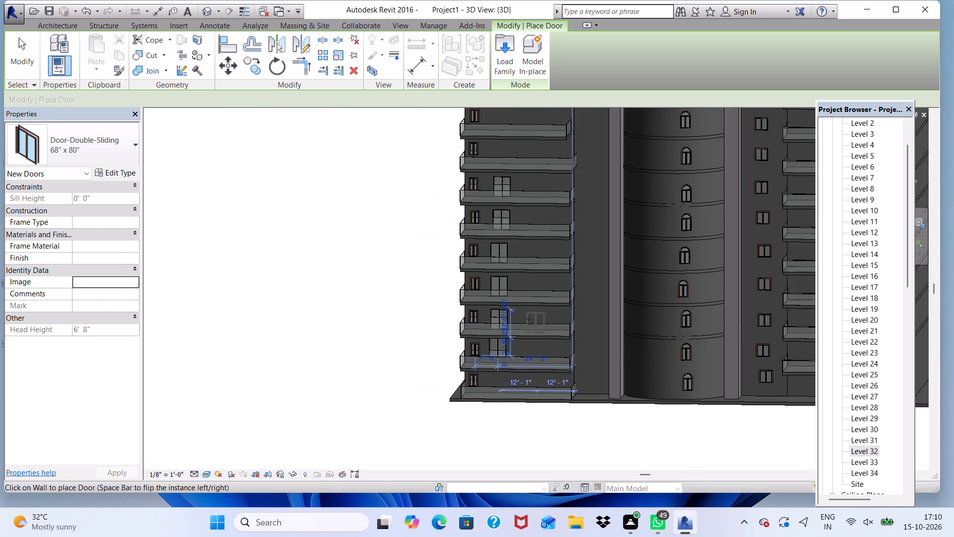
pyautogui.scroll(-2, 517, 326)
pyautogui.scroll(9, 516, 381)
pyautogui.scroll(8, 471, 354)
pyautogui.scroll(-2, 469, 356)
pyautogui.moveTo(469, 362); pyautogui.dragTo(479, 311, button='middle')
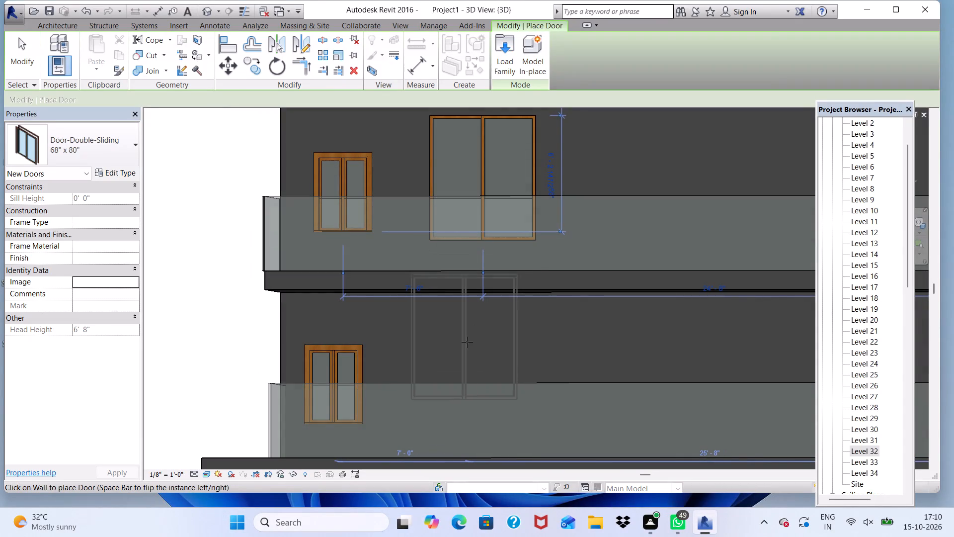
pyautogui.keyDown('shift'); pyautogui.moveTo(467, 343); pyautogui.dragTo(459, 393, button='middle'); pyautogui.keyUp('shift')
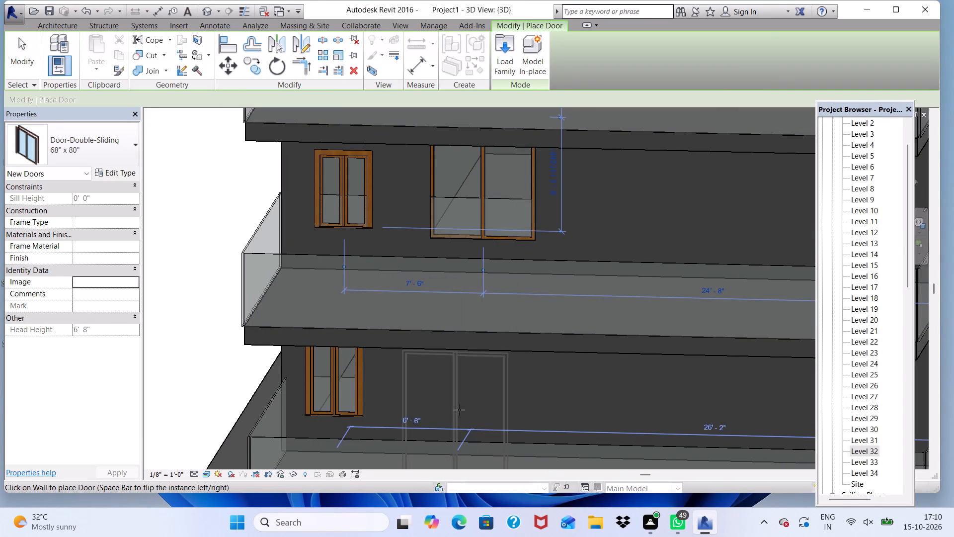
pyautogui.keyDown('shift'); pyautogui.scroll(3, 466, 383); pyautogui.keyUp('shift')
pyautogui.scroll(-5, 491, 321)
pyautogui.scroll(5, 511, 334)
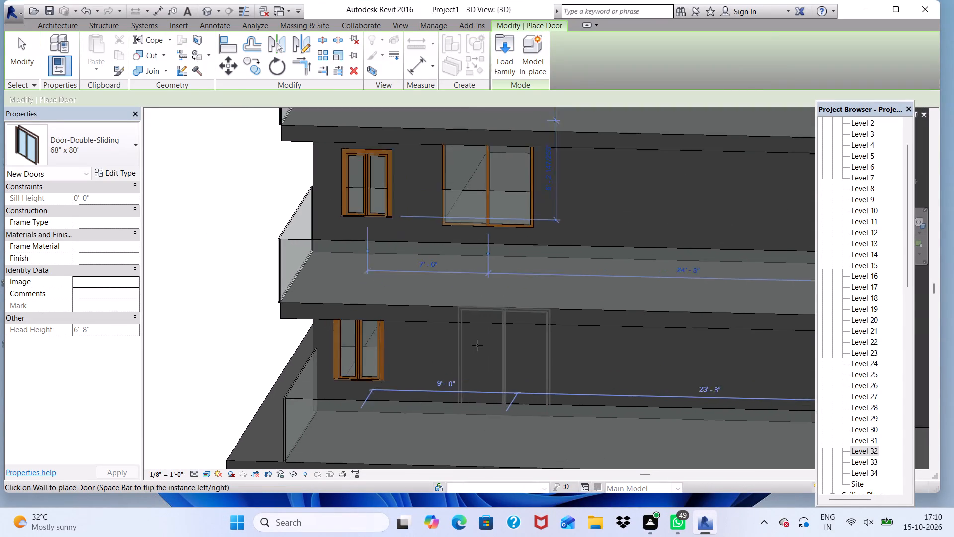
pyautogui.scroll(-5, 465, 333)
pyautogui.moveTo(467, 330); pyautogui.dragTo(468, 330, button='middle')
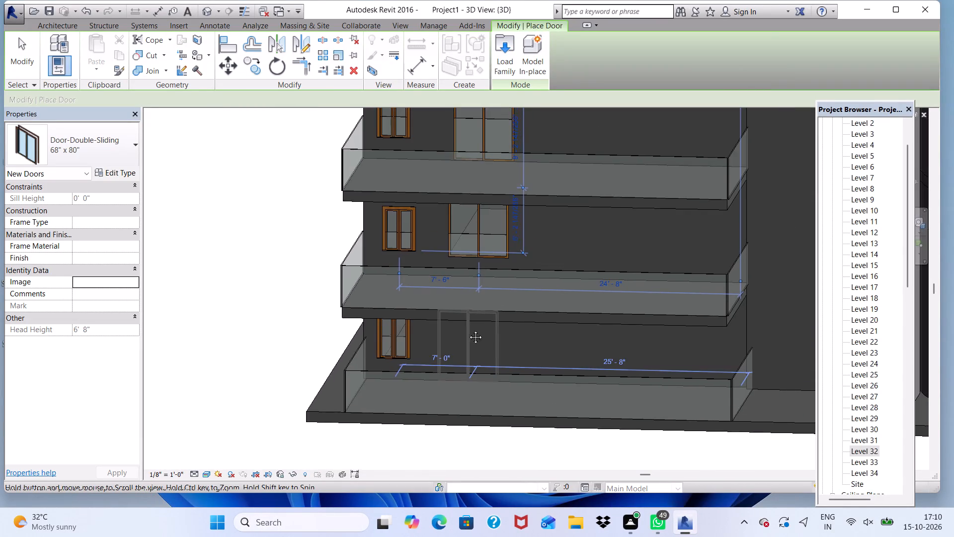
pyautogui.moveTo(468, 330); pyautogui.dragTo(497, 244, button='middle')
pyautogui.scroll(4, 497, 244)
pyautogui.click(495, 244)
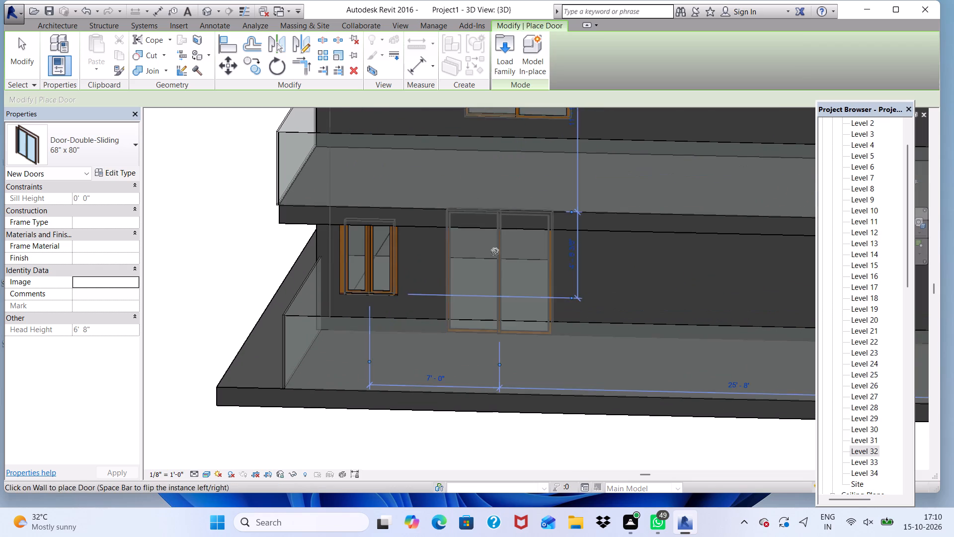
# Place a 68" x 80" double sliding door on the balcony wall one floor above the highest door in the column.
pyautogui.scroll(-9, 500, 260)
pyautogui.scroll(1, 506, 322)
pyautogui.scroll(-5, 462, 336)
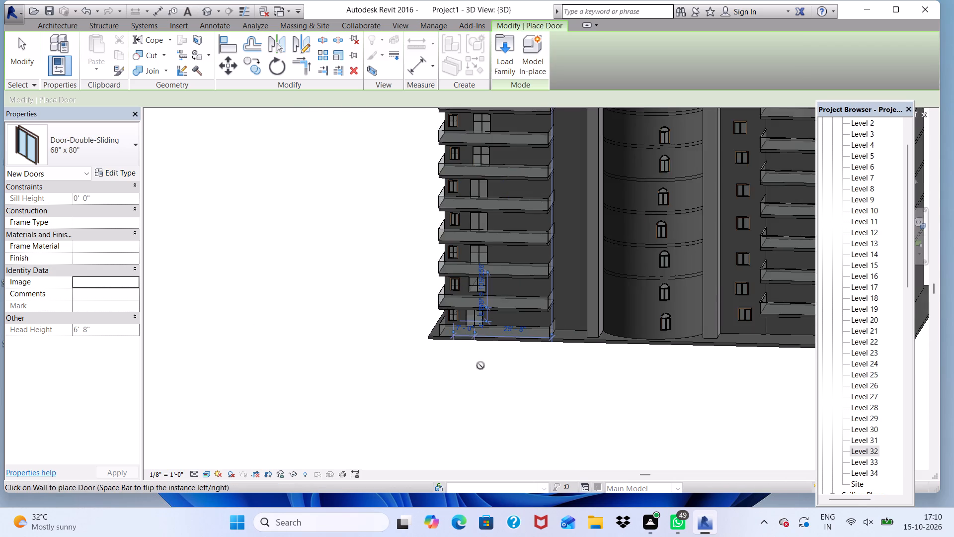
pyautogui.scroll(-5, 480, 365)
pyautogui.scroll(5, 479, 214)
pyautogui.scroll(-4, 479, 214)
pyautogui.scroll(5, 479, 228)
pyautogui.scroll(-1, 479, 228)
pyautogui.scroll(7, 479, 241)
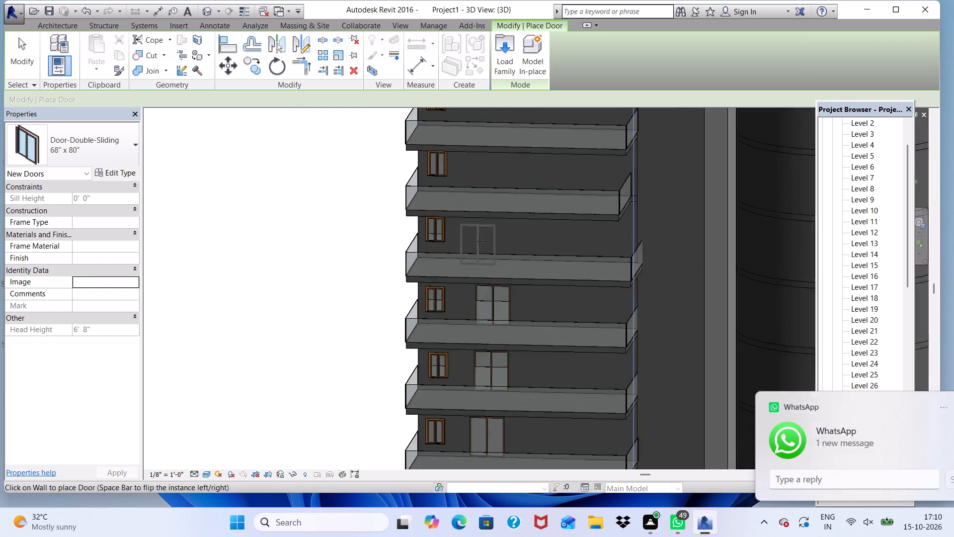
pyautogui.scroll(6, 479, 241)
pyautogui.scroll(-4, 468, 226)
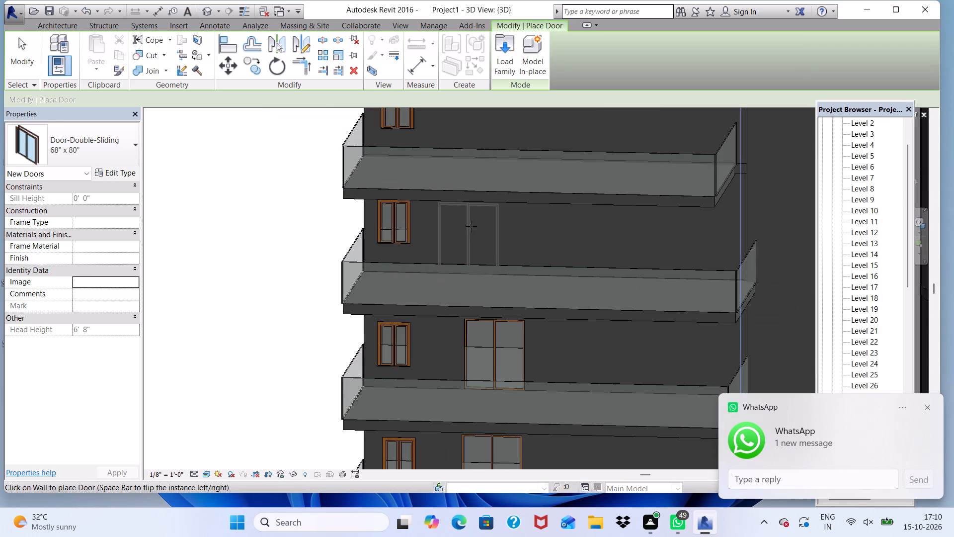
pyautogui.moveTo(471, 226); pyautogui.dragTo(490, 193, button='middle')
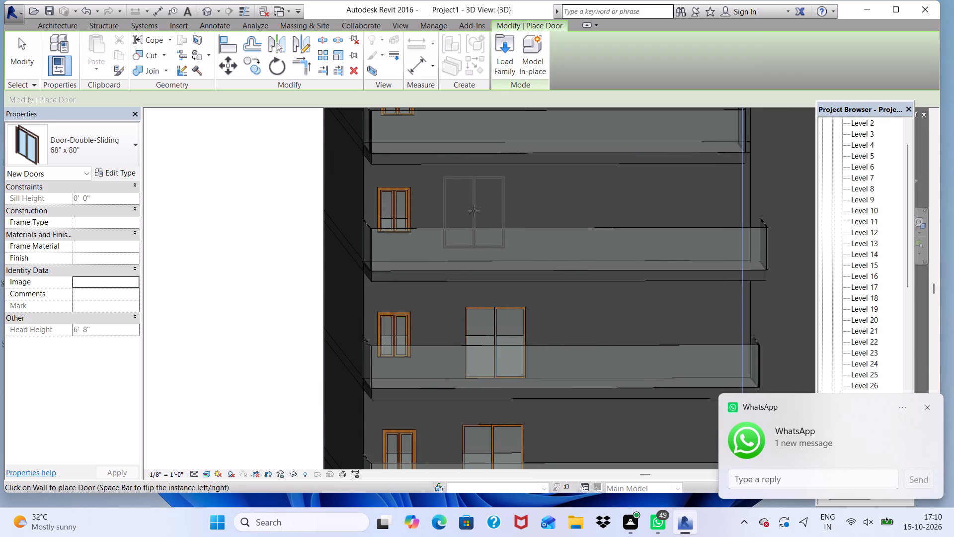
pyautogui.keyDown('shift'); pyautogui.click(474, 219); pyautogui.keyUp('shift')
# Place another 68" x 80" double sliding door on the next balcony wall up, beside its casement window.
pyautogui.scroll(-4, 483, 223)
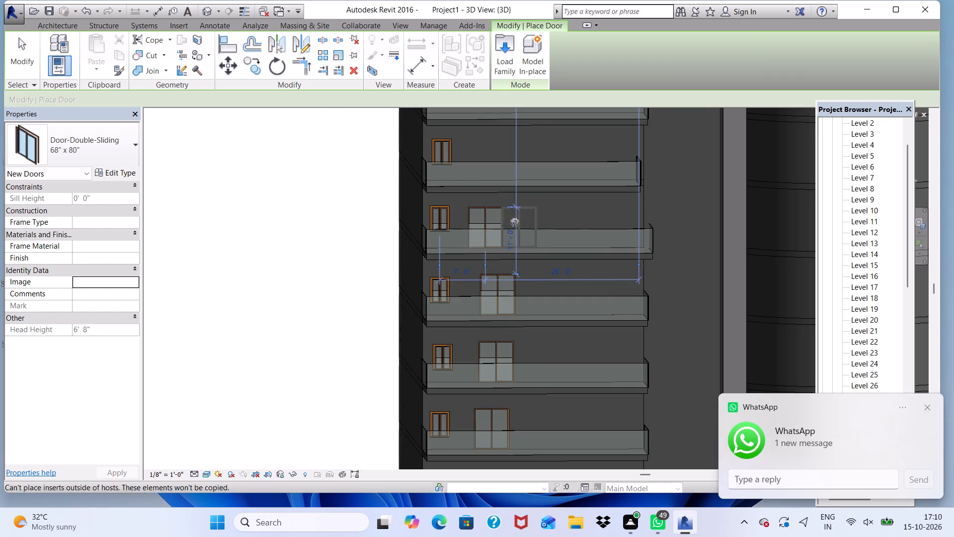
pyautogui.scroll(-9, 482, 212)
pyautogui.scroll(5, 485, 198)
pyautogui.scroll(-2, 485, 198)
pyautogui.scroll(4, 501, 245)
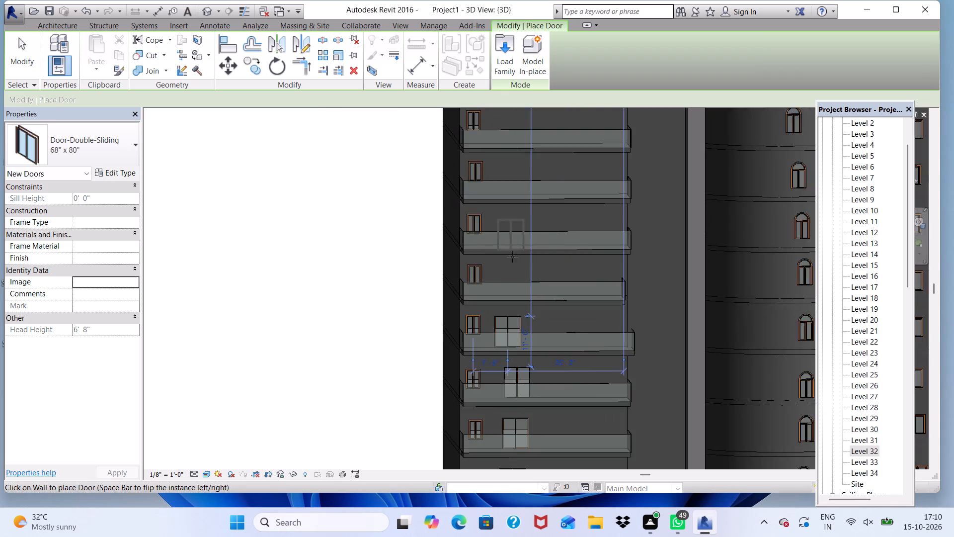
pyautogui.scroll(11, 513, 260)
pyautogui.moveTo(513, 285); pyautogui.dragTo(513, 291, button='middle')
pyautogui.keyDown('shift'); pyautogui.scroll(-1, 513, 285); pyautogui.keyUp('shift')
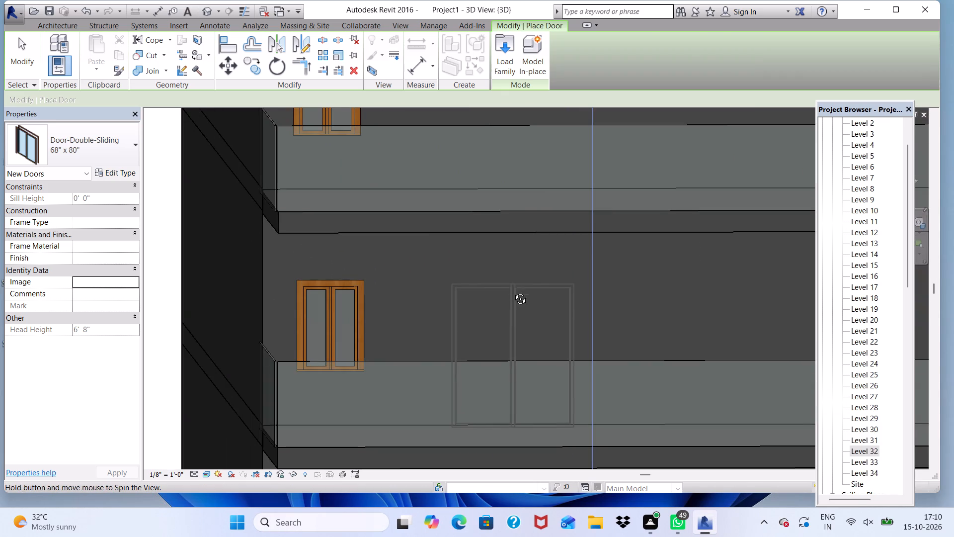
pyautogui.moveTo(513, 291); pyautogui.dragTo(515, 355, button='middle')
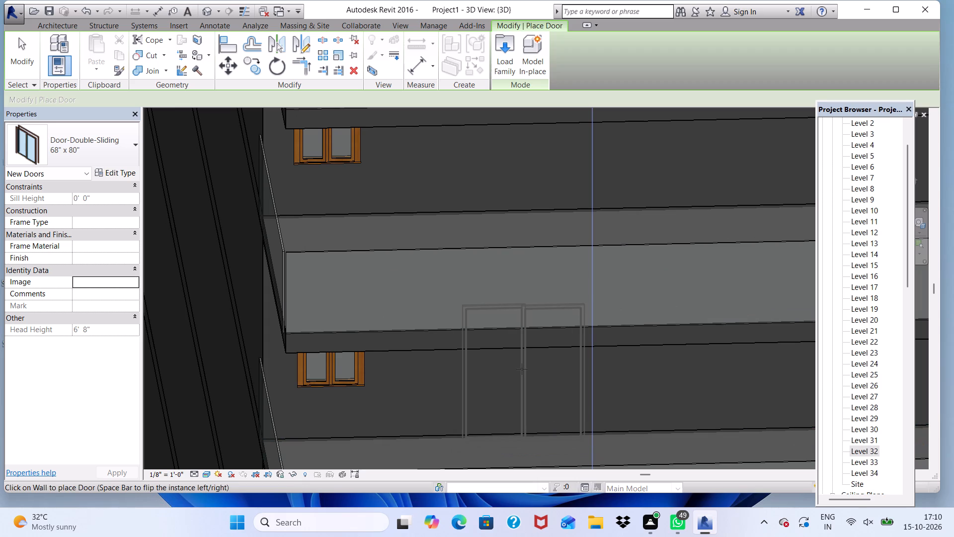
pyautogui.keyDown('shift'); pyautogui.click(522, 369); pyautogui.keyUp('shift')
# Place 68" x 80" double sliding doors on the next two floors up, about 8'-11" and 7'-6" from the casement windows.
pyautogui.keyDown('shift'); pyautogui.scroll(-5, 511, 328); pyautogui.keyUp('shift')
pyautogui.scroll(-4, 491, 307)
pyautogui.scroll(5, 510, 243)
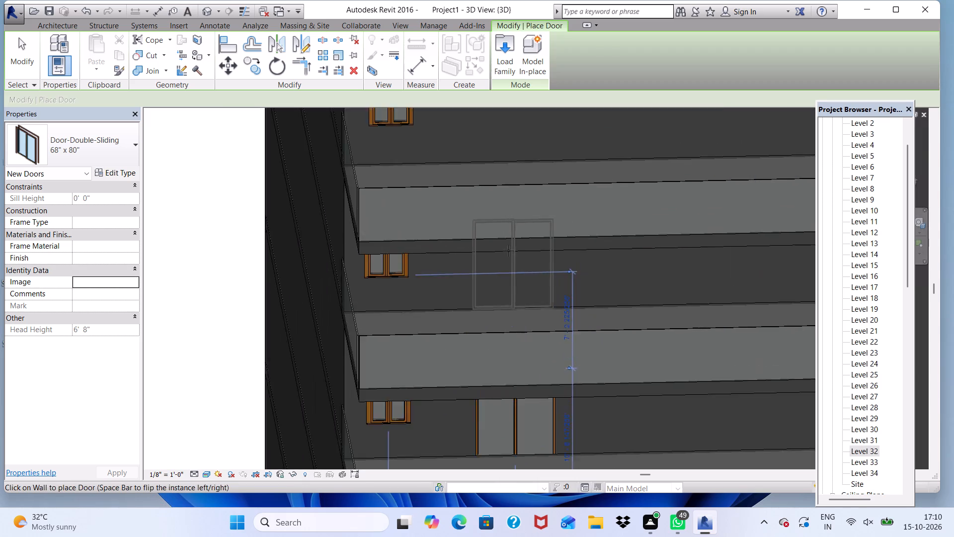
pyautogui.scroll(3, 508, 251)
pyautogui.click(513, 263)
pyautogui.scroll(-5, 513, 265)
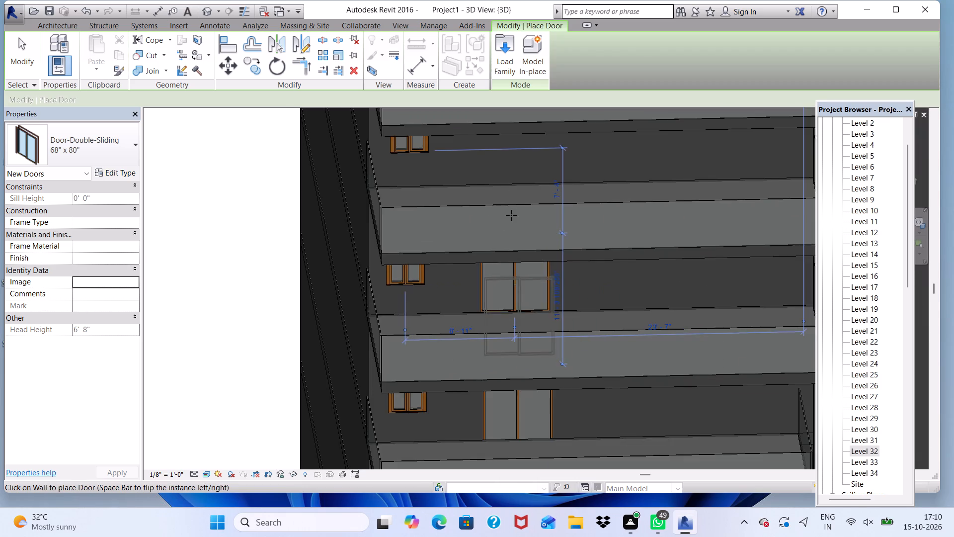
pyautogui.scroll(2, 500, 179)
pyautogui.click(498, 165)
# Place 68" x 80" double sliding doors on the following two floors up, the upper one about 9'-0" from its casement window.
pyautogui.scroll(-4, 494, 224)
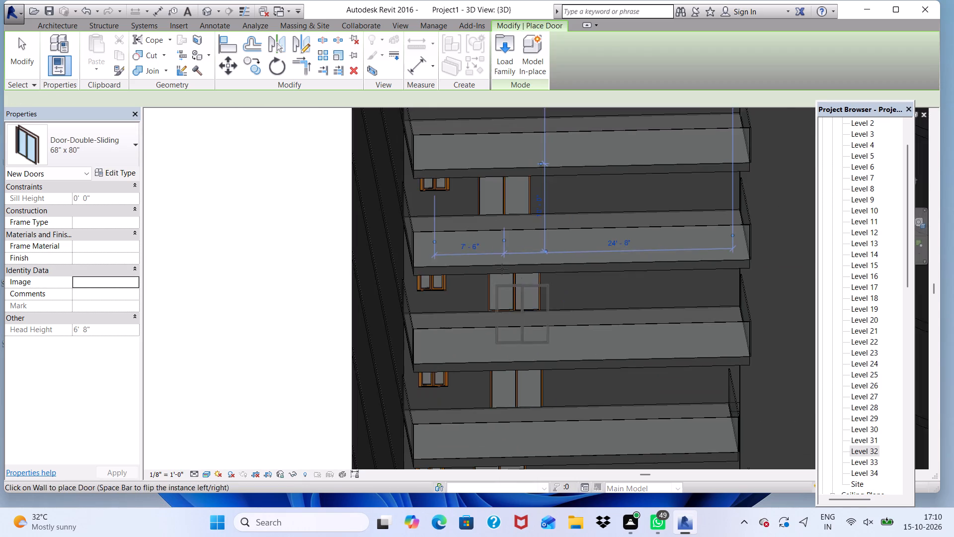
pyautogui.scroll(-5, 477, 273)
pyautogui.scroll(4, 484, 244)
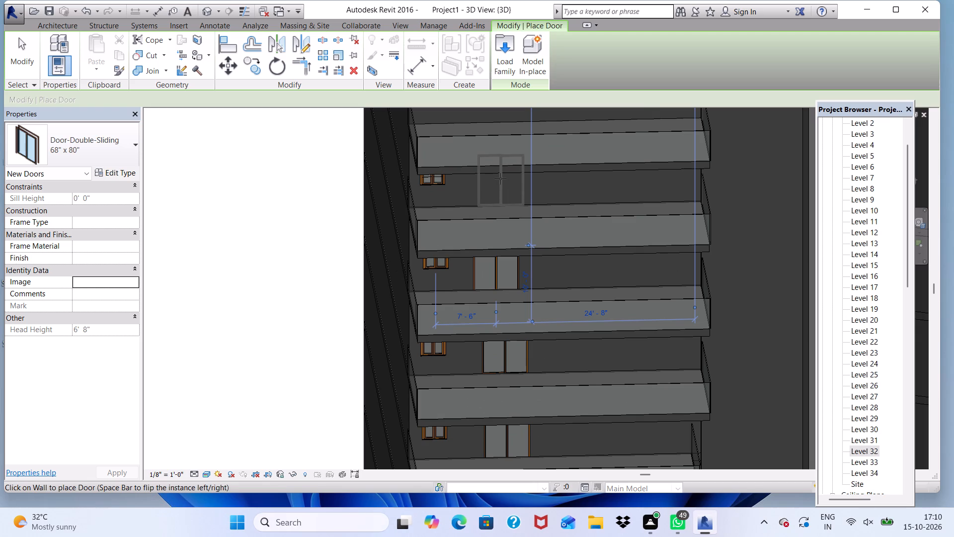
pyautogui.click(500, 179)
pyautogui.scroll(-4, 495, 223)
pyautogui.scroll(1, 512, 212)
pyautogui.scroll(2, 503, 161)
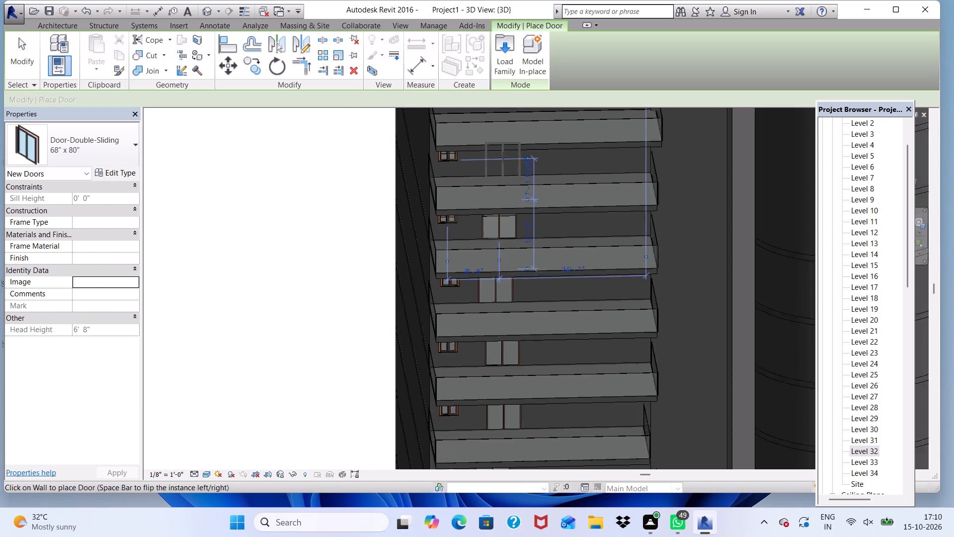
pyautogui.scroll(2, 503, 157)
pyautogui.click(503, 157)
# Continue upward with 68" x 80" double sliding doors on two more balcony walls, the upper one about 9'-0" from its casement window.
pyautogui.scroll(-5, 507, 208)
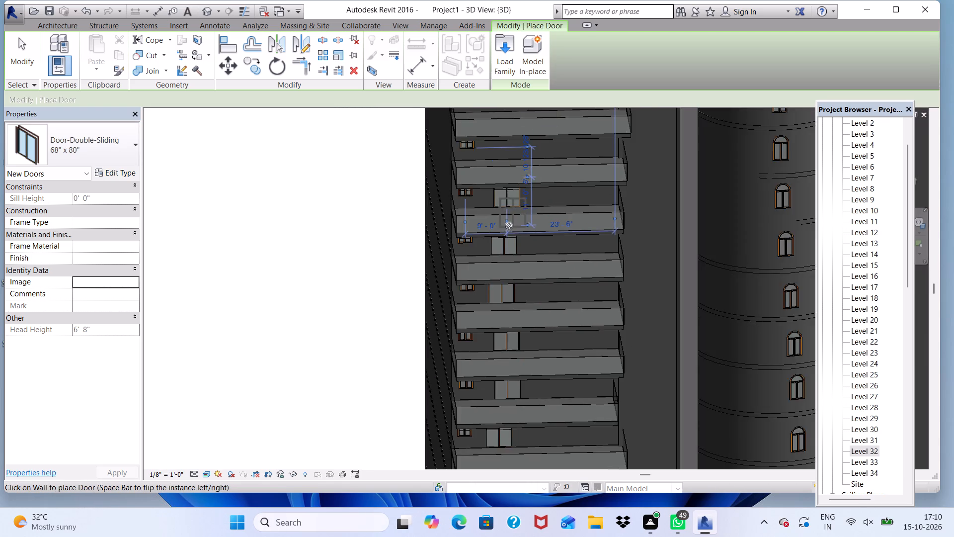
pyautogui.scroll(-3, 509, 227)
pyautogui.scroll(7, 511, 175)
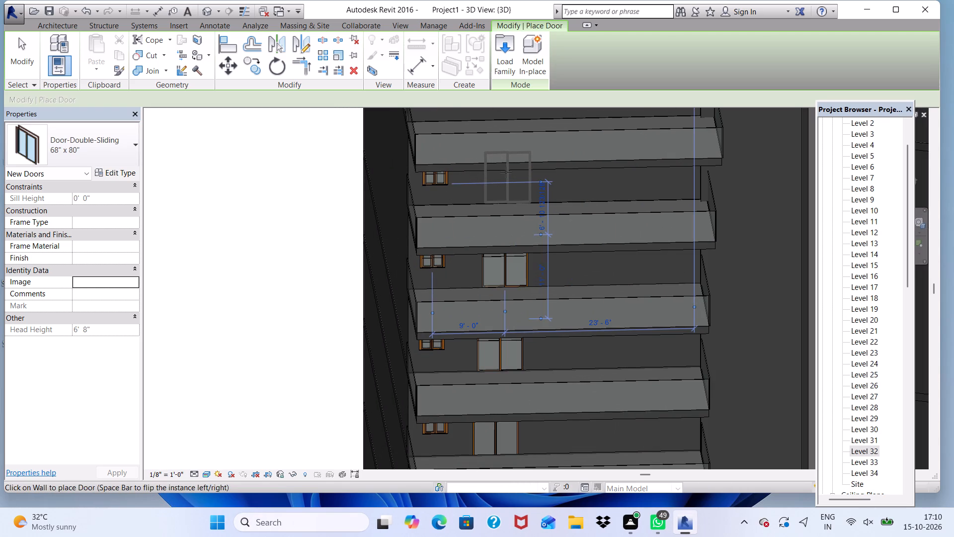
pyautogui.click(506, 176)
pyautogui.scroll(-8, 502, 179)
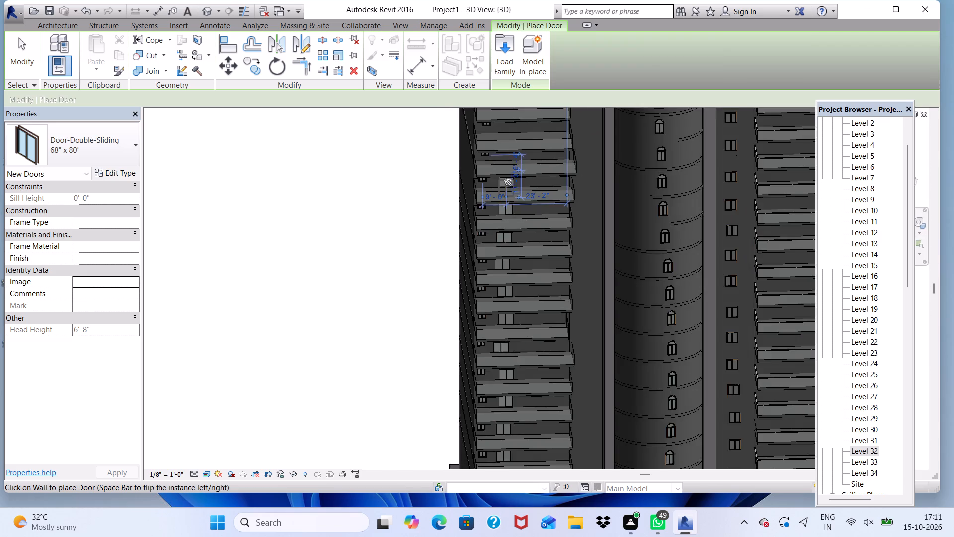
pyautogui.scroll(9, 508, 152)
pyautogui.click(508, 152)
# Place 68" x 80" double sliding doors on the two topmost balcony walls, beside their casement windows.
pyautogui.scroll(-8, 513, 159)
pyautogui.scroll(5, 511, 148)
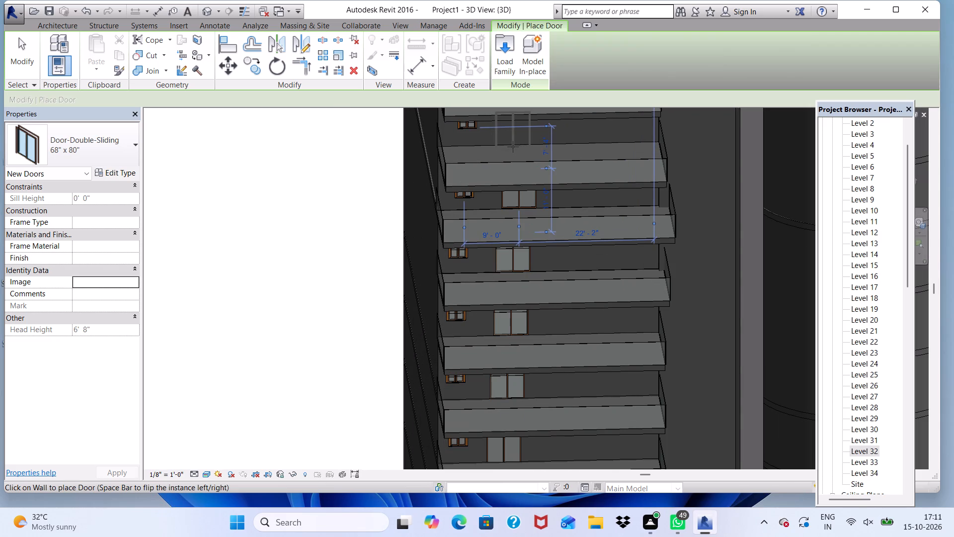
pyautogui.click(513, 147)
pyautogui.scroll(-6, 516, 183)
pyautogui.scroll(1, 519, 210)
pyautogui.scroll(6, 514, 133)
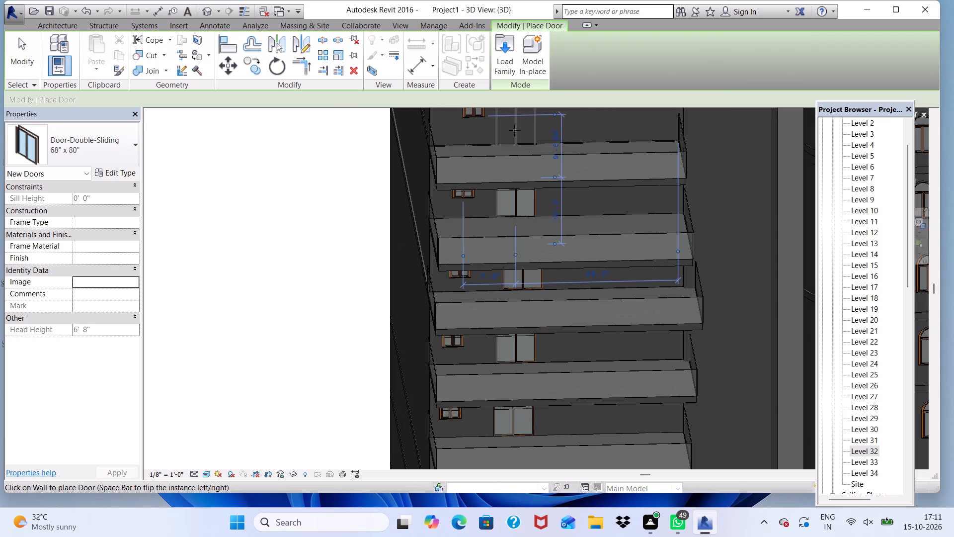
pyautogui.click(514, 130)
# Place one 68" x 80" double sliding door on the curved central wall beside the arched windows, and end door placement.
pyautogui.scroll(-10, 531, 166)
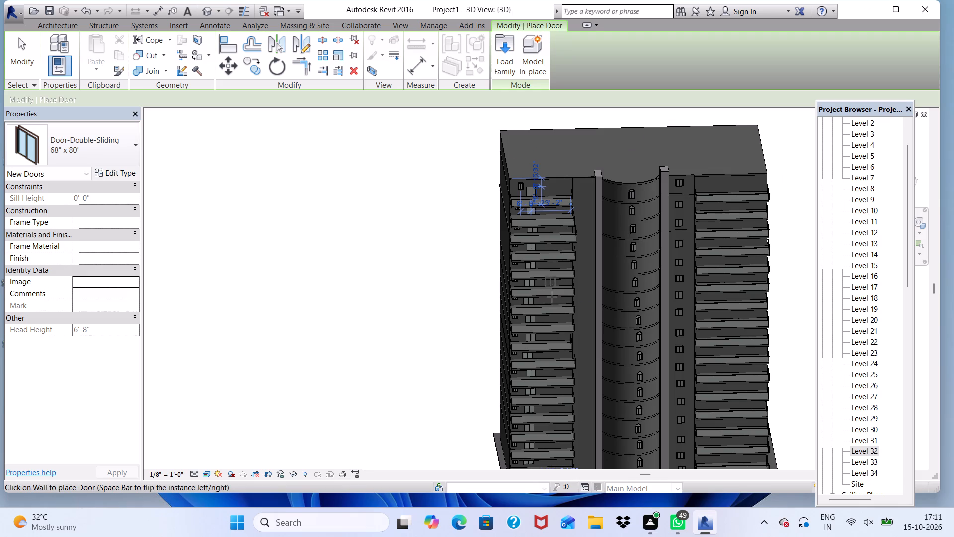
pyautogui.keyDown('shift'); pyautogui.scroll(-1, 552, 301); pyautogui.keyUp('shift')
pyautogui.keyDown('shift'); pyautogui.moveTo(552, 301); pyautogui.dragTo(663, 191, button='middle'); pyautogui.keyUp('shift')
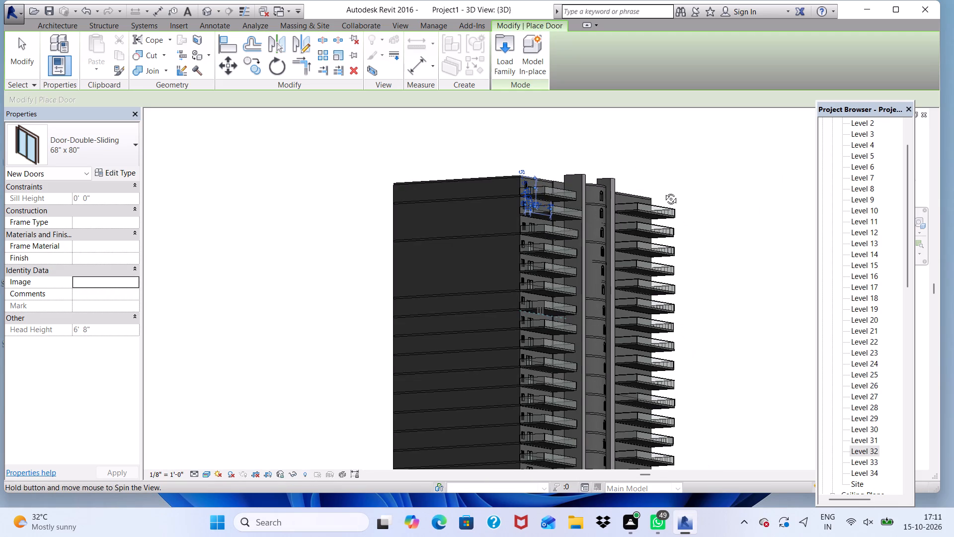
pyautogui.keyDown('shift'); pyautogui.moveTo(663, 191); pyautogui.dragTo(575, 246, button='middle'); pyautogui.keyUp('shift')
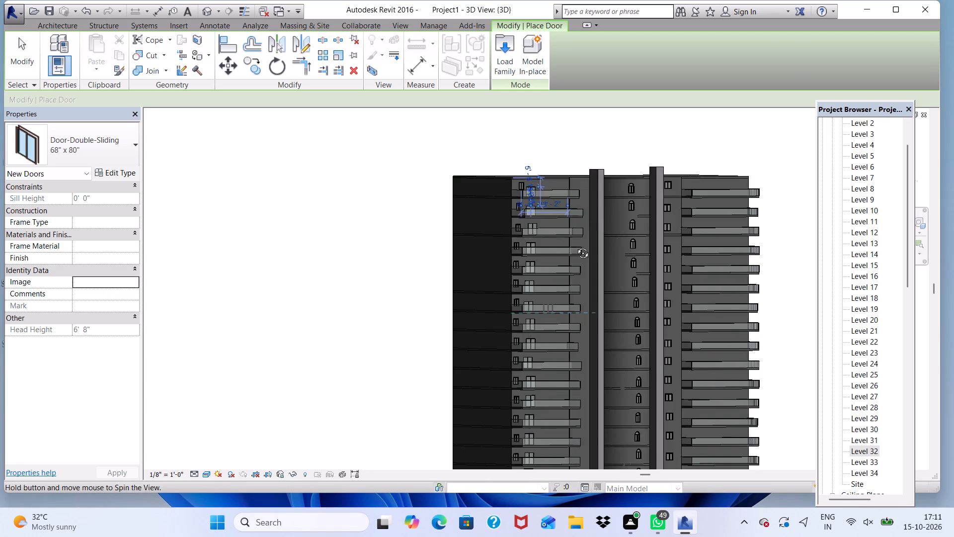
pyautogui.keyDown('shift'); pyautogui.moveTo(575, 246); pyautogui.dragTo(557, 278, button='middle'); pyautogui.keyUp('shift')
pyautogui.click(612, 293)
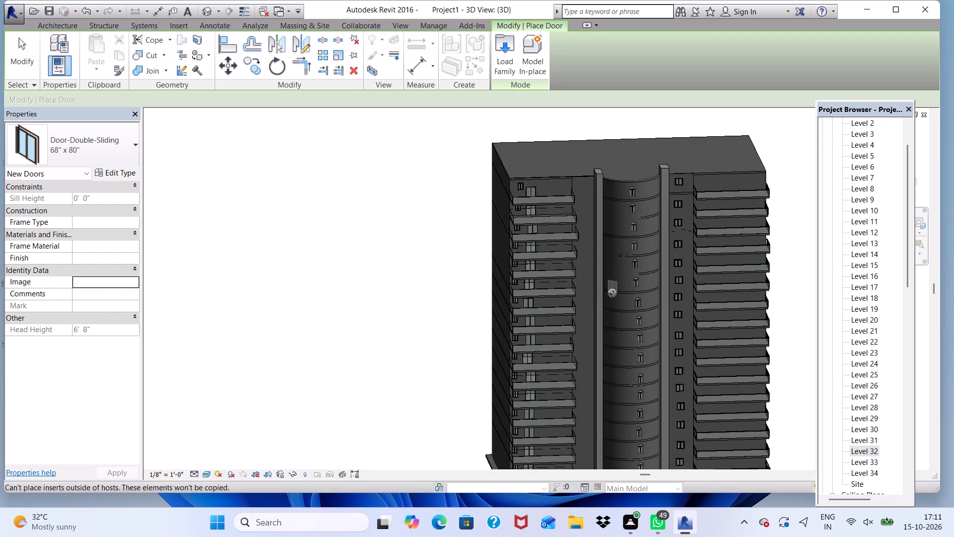
pyautogui.press('Escape')
pyautogui.scroll(5, 560, 358)
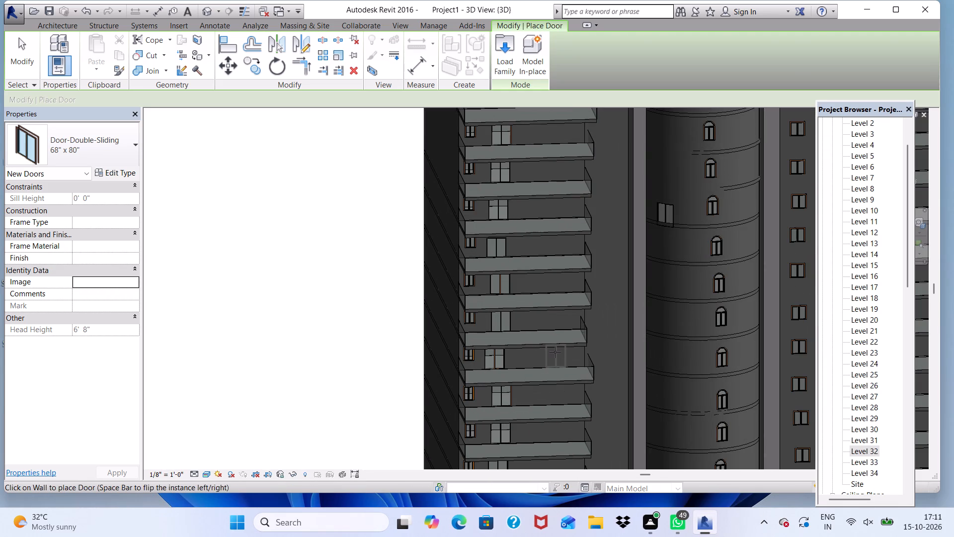
pyautogui.press('Escape')
pyautogui.press('Escape')
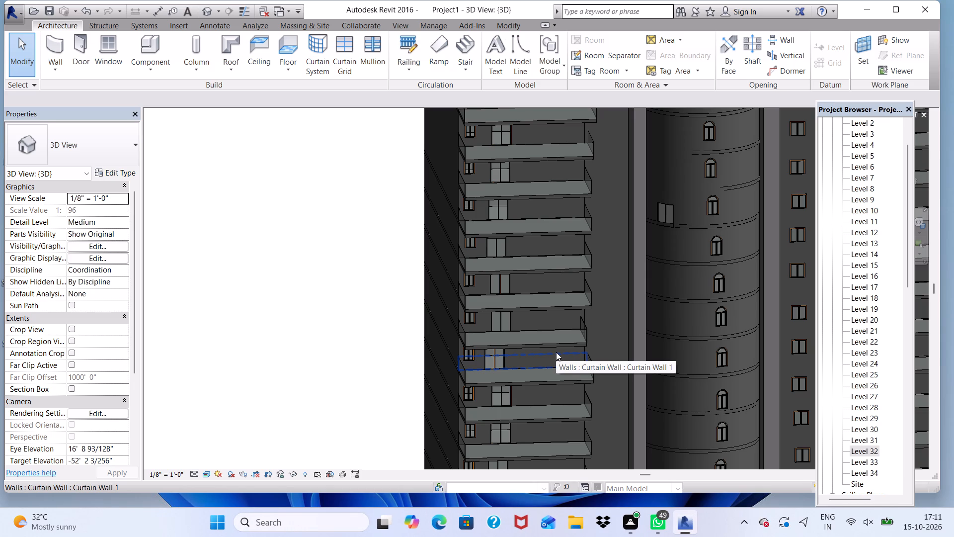
pyautogui.scroll(-1, 568, 359)
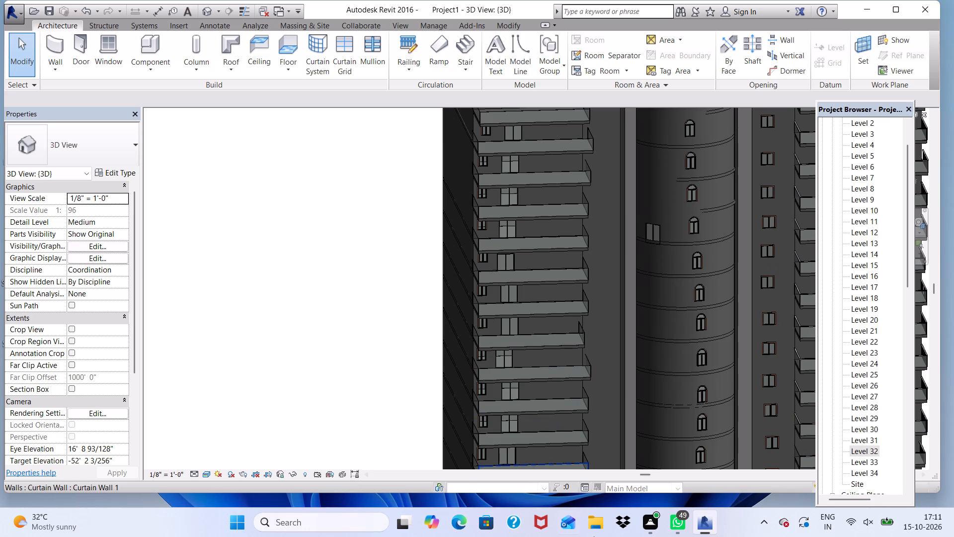
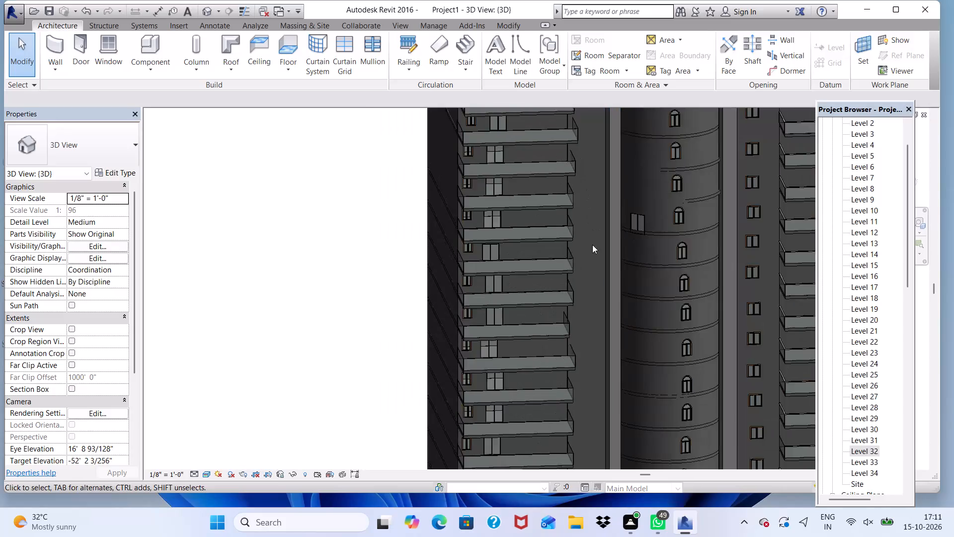
# Examine the tower's front facade, comparing the balconies on both wings in the 3D view.
pyautogui.scroll(-5, 597, 228)
pyautogui.keyDown('shift'); pyautogui.moveTo(652, 277); pyautogui.dragTo(602, 232, button='middle'); pyautogui.keyUp('shift')
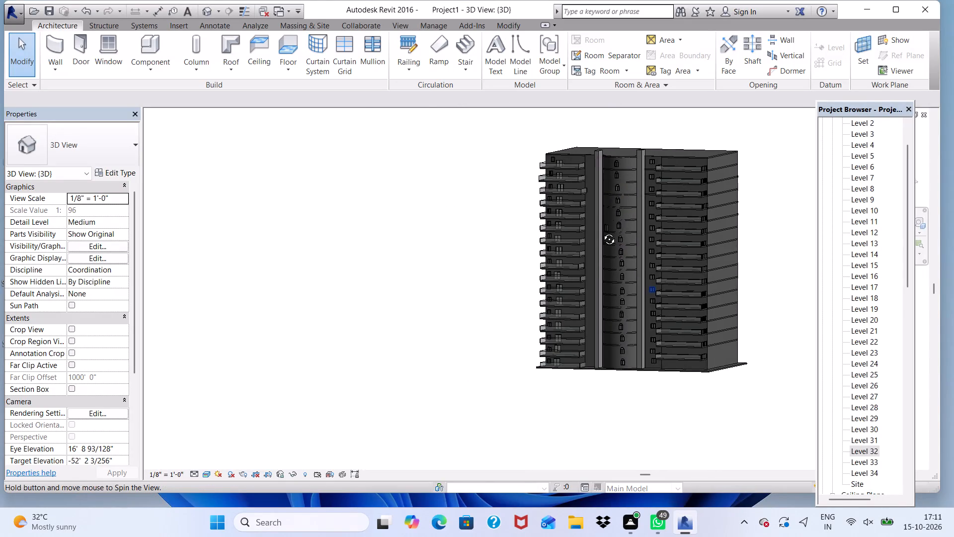
pyautogui.keyDown('shift'); pyautogui.moveTo(602, 232); pyautogui.dragTo(637, 233, button='middle'); pyautogui.keyUp('shift')
pyautogui.scroll(8, 584, 244)
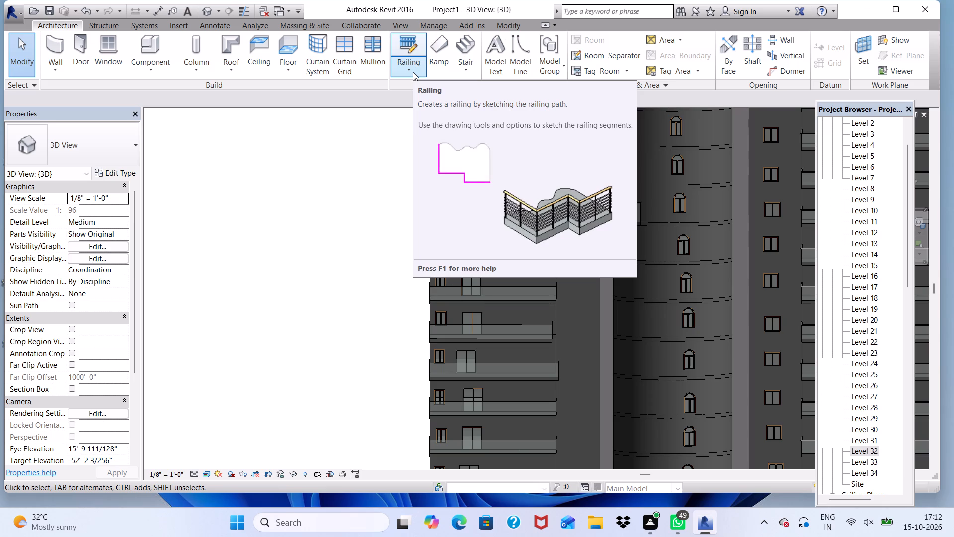
pyautogui.scroll(4, 591, 231)
pyautogui.scroll(-7, 557, 193)
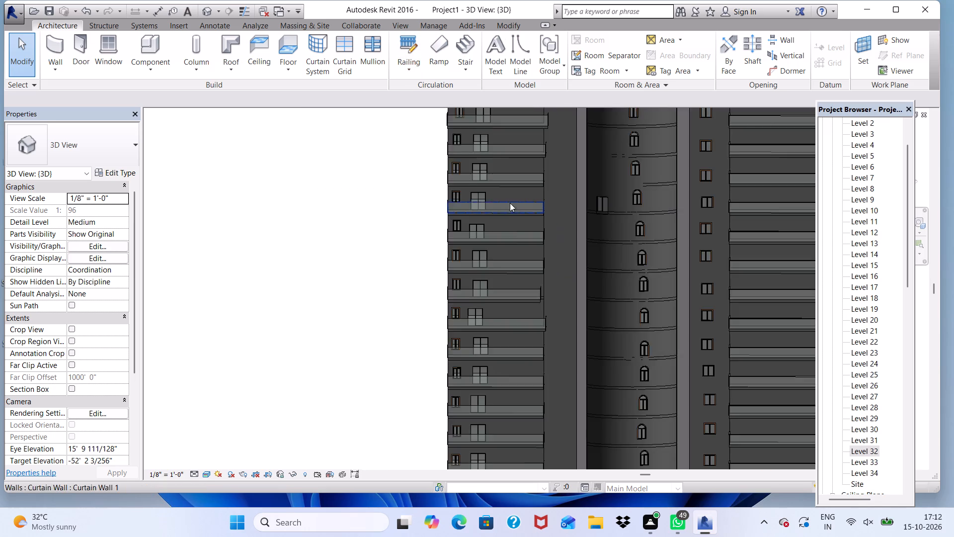
pyautogui.scroll(-3, 510, 203)
pyautogui.scroll(5, 541, 234)
pyautogui.scroll(4, 474, 189)
pyautogui.scroll(-8, 464, 167)
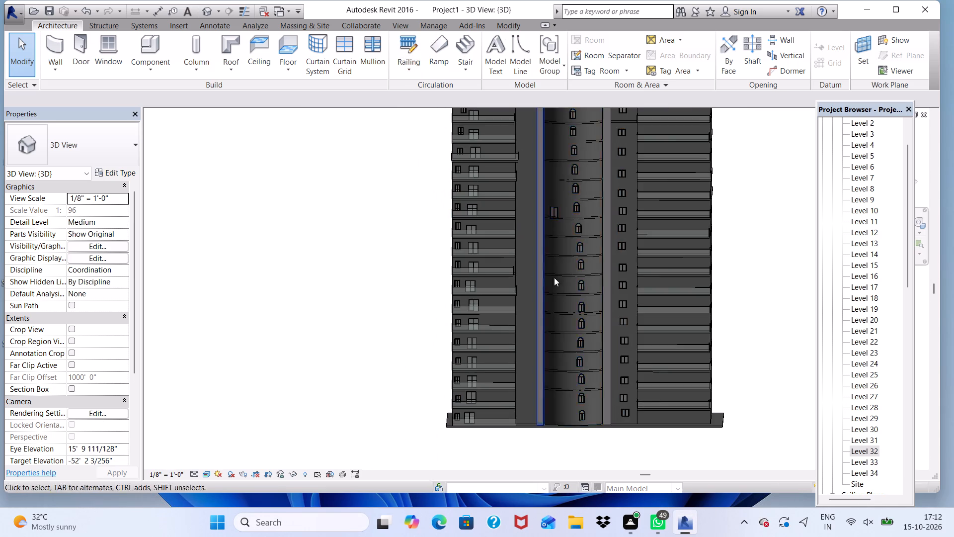
pyautogui.scroll(4, 641, 151)
pyautogui.scroll(-7, 644, 135)
pyautogui.scroll(4, 620, 170)
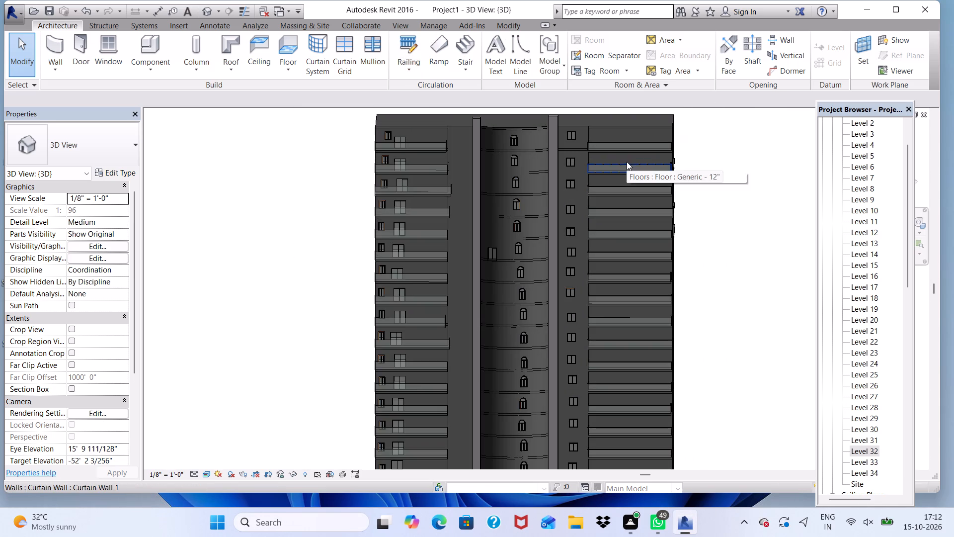
# Place Door-Double-Sliding 68" x 80" doors in the right wing wall behind the top two balconies.
pyautogui.scroll(5, 628, 132)
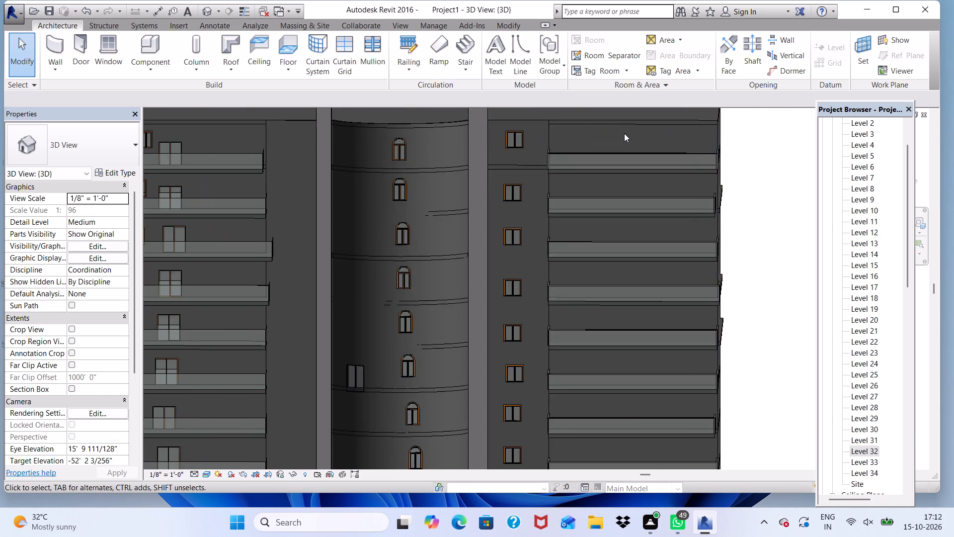
pyautogui.scroll(1, 624, 133)
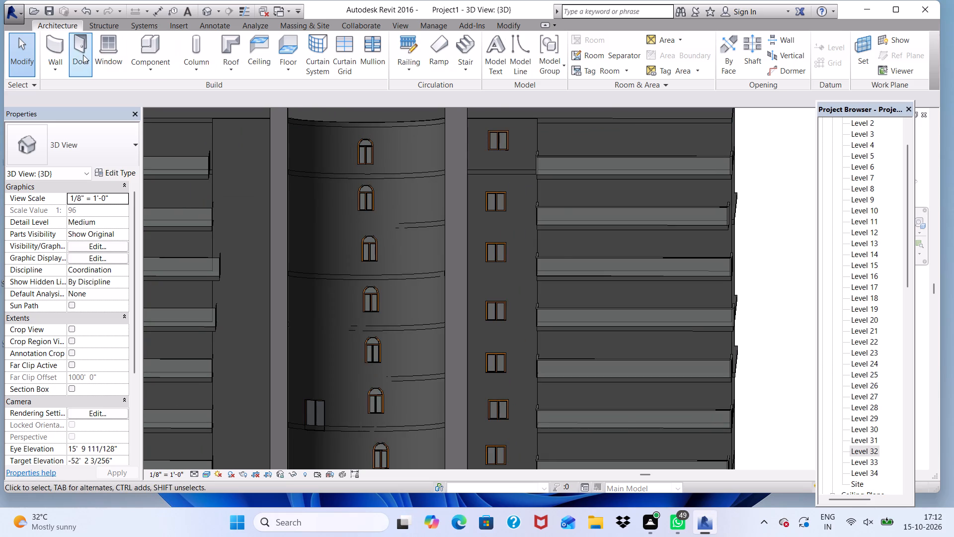
pyautogui.click(83, 55)
pyautogui.click(556, 311)
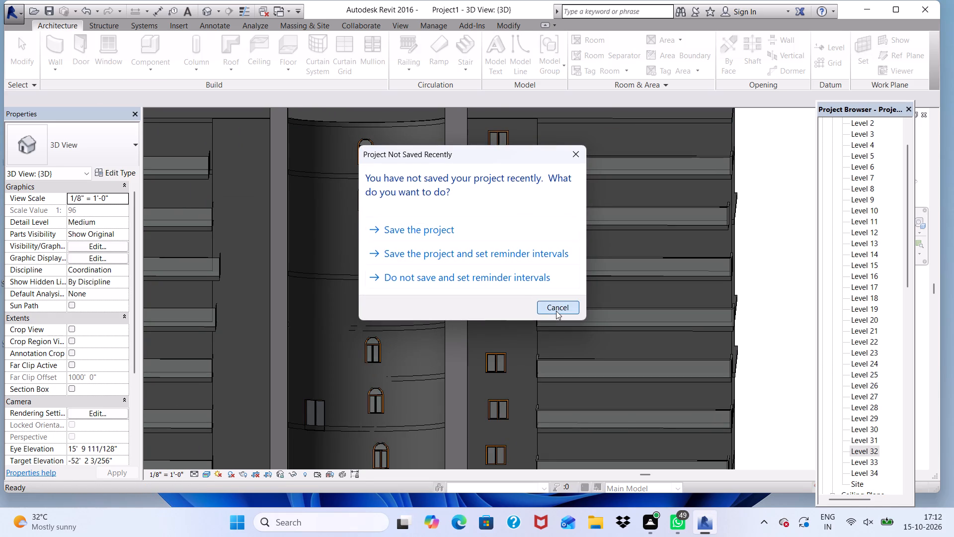
pyautogui.scroll(7, 623, 106)
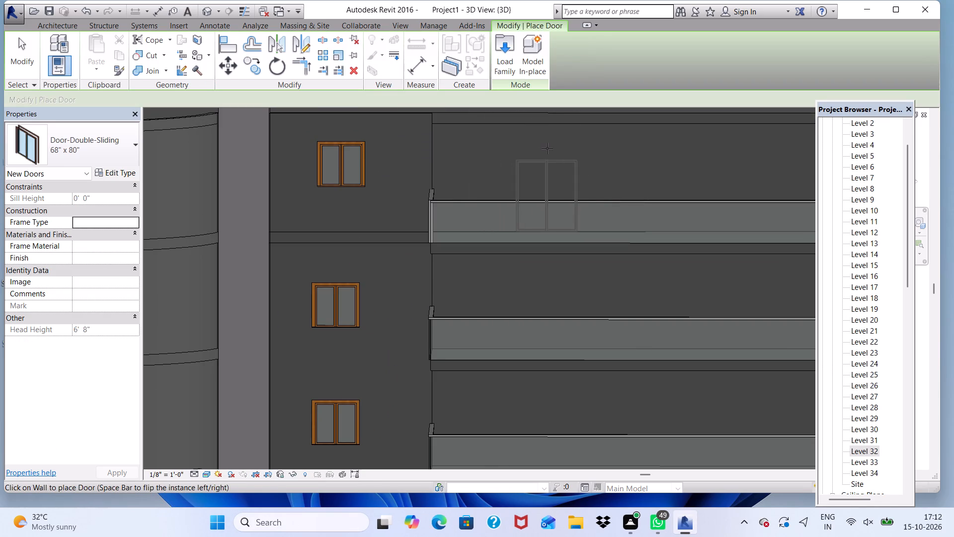
pyautogui.click(609, 152)
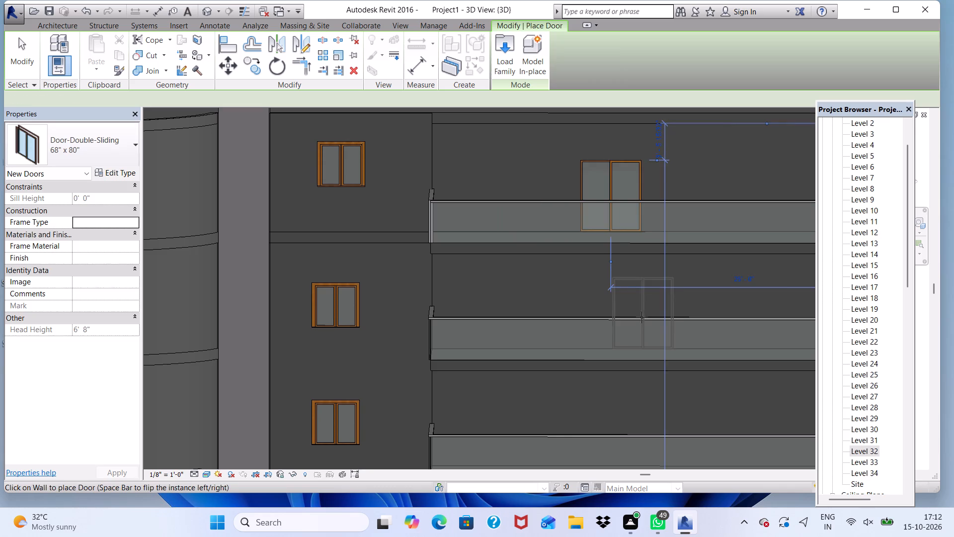
pyautogui.scroll(2, 627, 325)
pyautogui.scroll(-3, 630, 282)
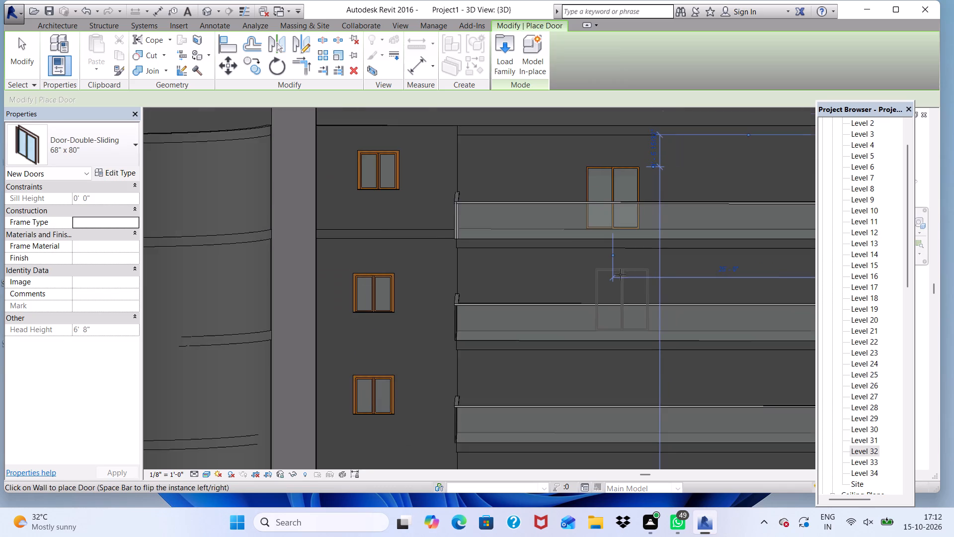
pyautogui.moveTo(620, 274); pyautogui.dragTo(580, 375, button='middle')
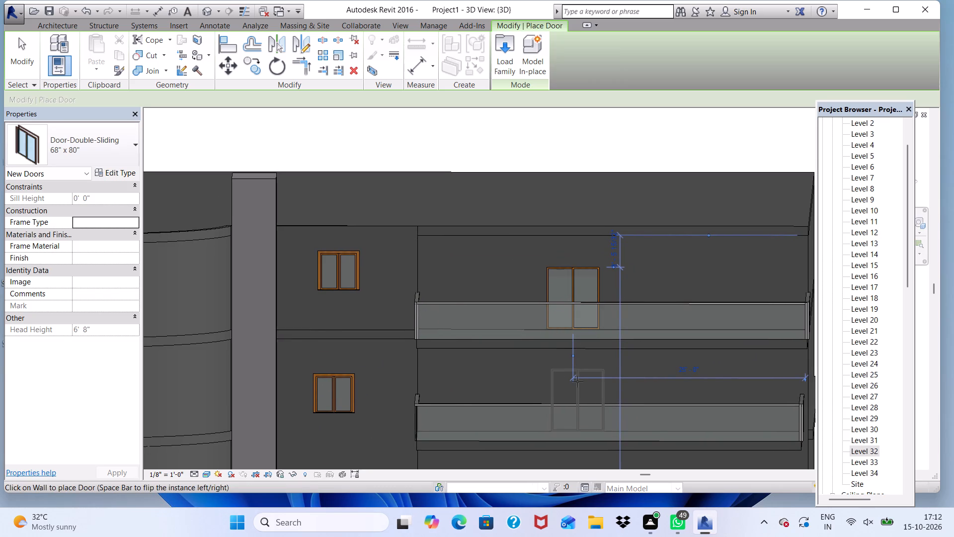
pyautogui.click(577, 379)
# Place the same double-sliding doors behind the right wing's third to sixth balconies from the top, roughly in line with those above.
pyautogui.scroll(-4, 529, 193)
pyautogui.scroll(5, 565, 378)
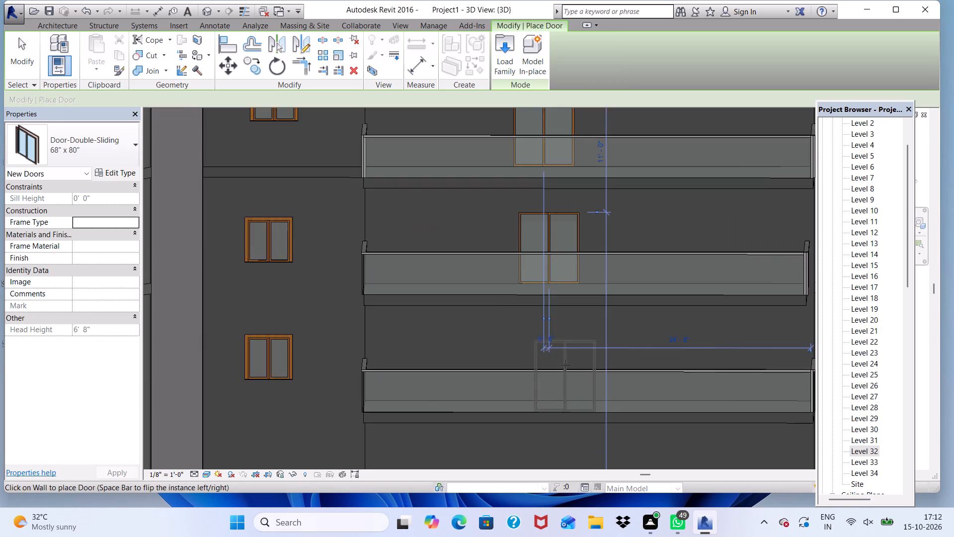
pyautogui.scroll(3, 558, 340)
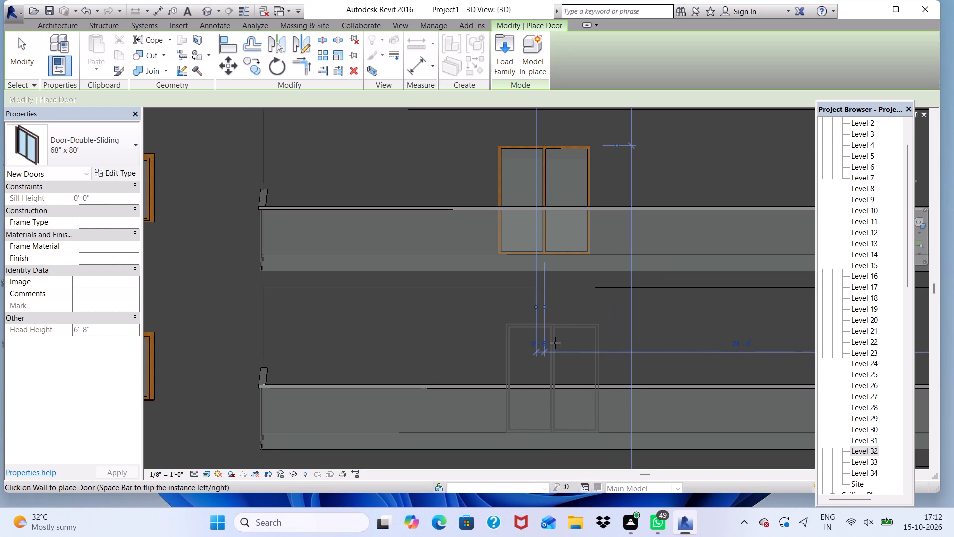
pyautogui.click(555, 343)
pyautogui.scroll(-5, 509, 151)
pyautogui.scroll(4, 546, 327)
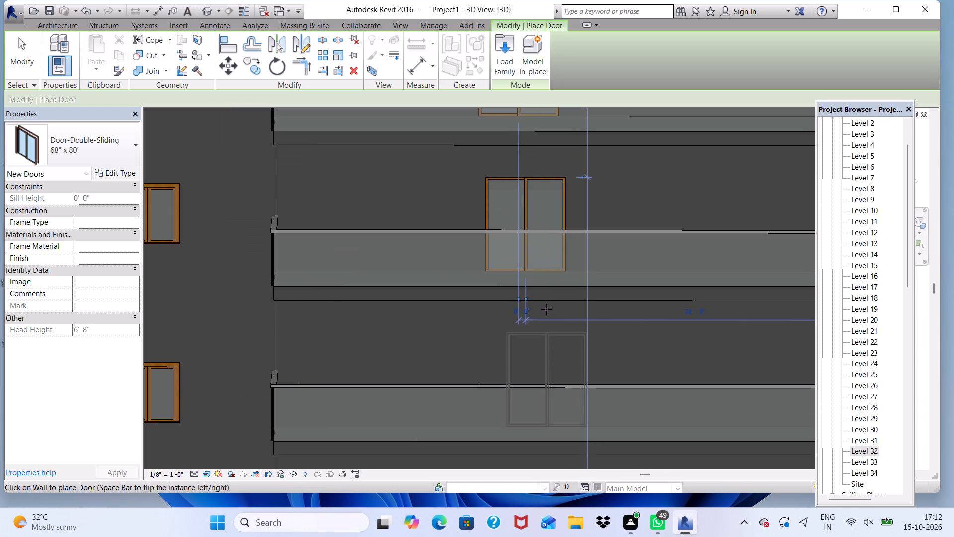
pyautogui.click(543, 324)
pyautogui.scroll(-5, 547, 299)
pyautogui.scroll(-3, 531, 166)
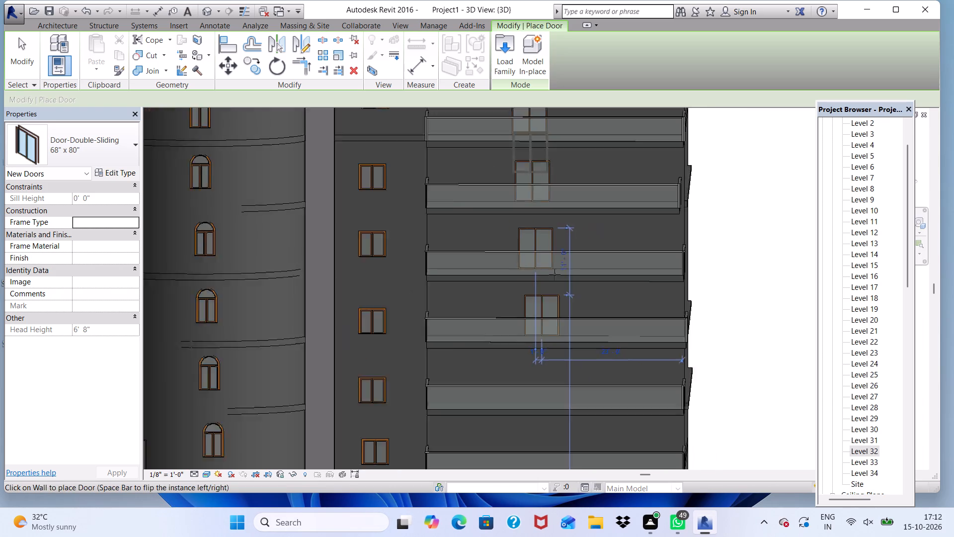
pyautogui.scroll(5, 567, 371)
pyautogui.scroll(3, 498, 255)
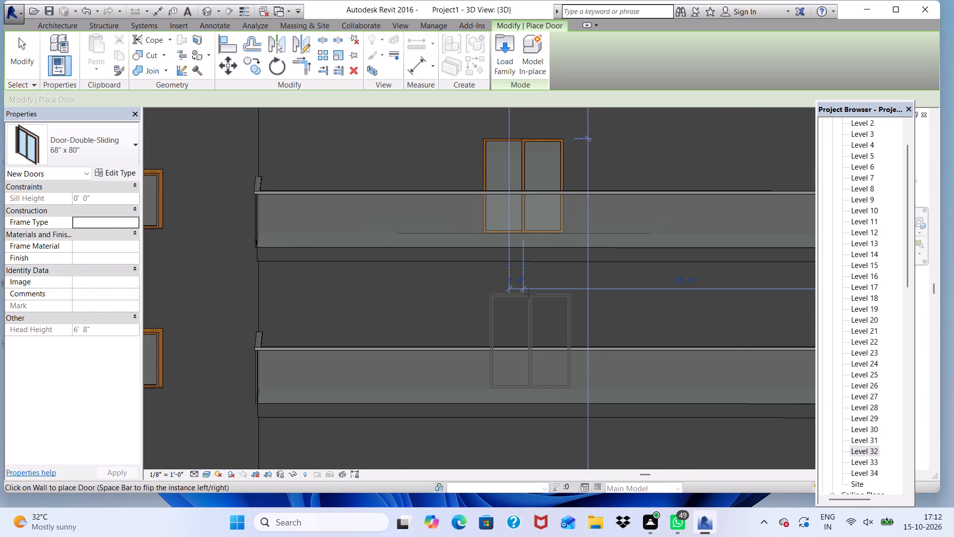
pyautogui.click(529, 294)
pyautogui.scroll(-6, 503, 223)
pyautogui.scroll(4, 559, 346)
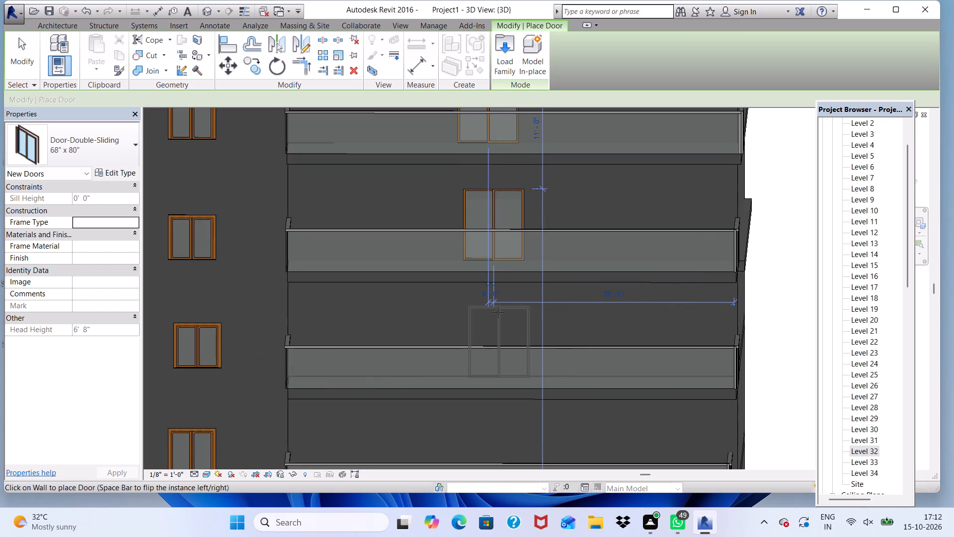
pyautogui.click(498, 312)
# Place double-sliding doors behind the seventh and eighth balconies from the top of the right wing.
pyautogui.scroll(-8, 498, 243)
pyautogui.scroll(5, 510, 327)
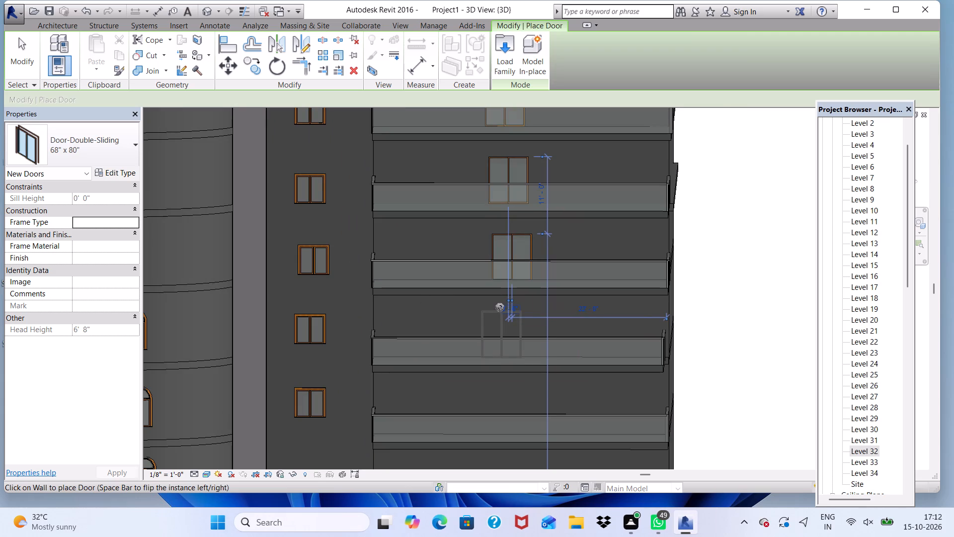
pyautogui.click(500, 307)
pyautogui.scroll(-6, 518, 252)
pyautogui.scroll(6, 525, 308)
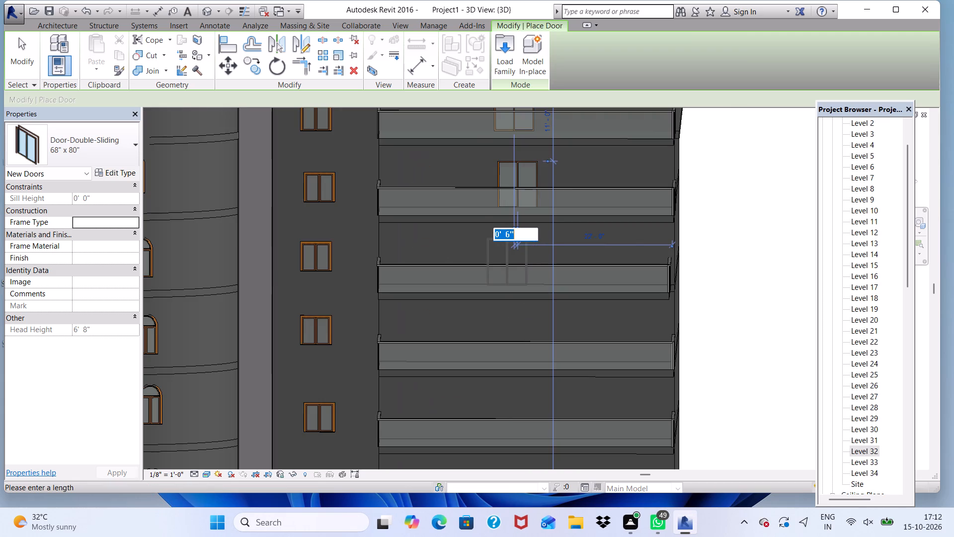
pyautogui.scroll(2, 509, 268)
pyautogui.click(511, 253)
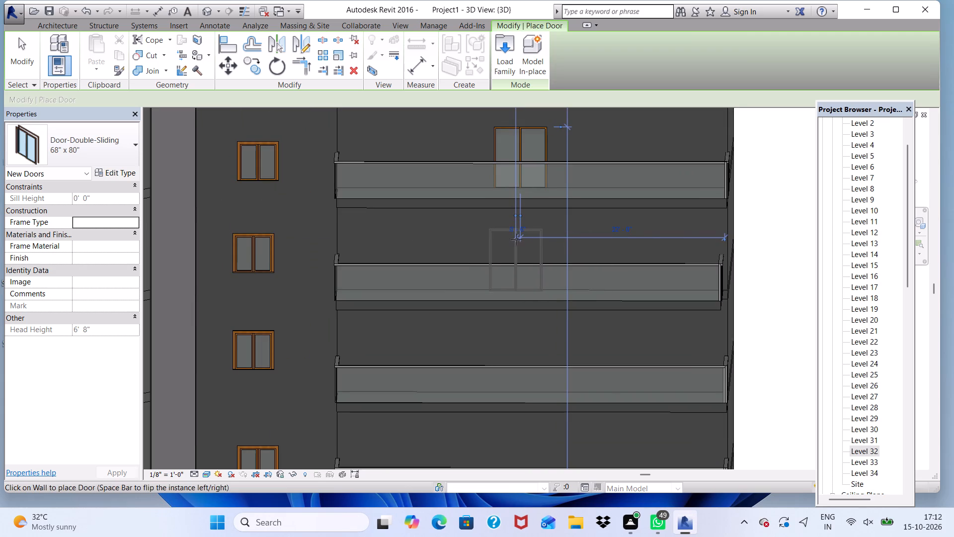
pyautogui.click(516, 237)
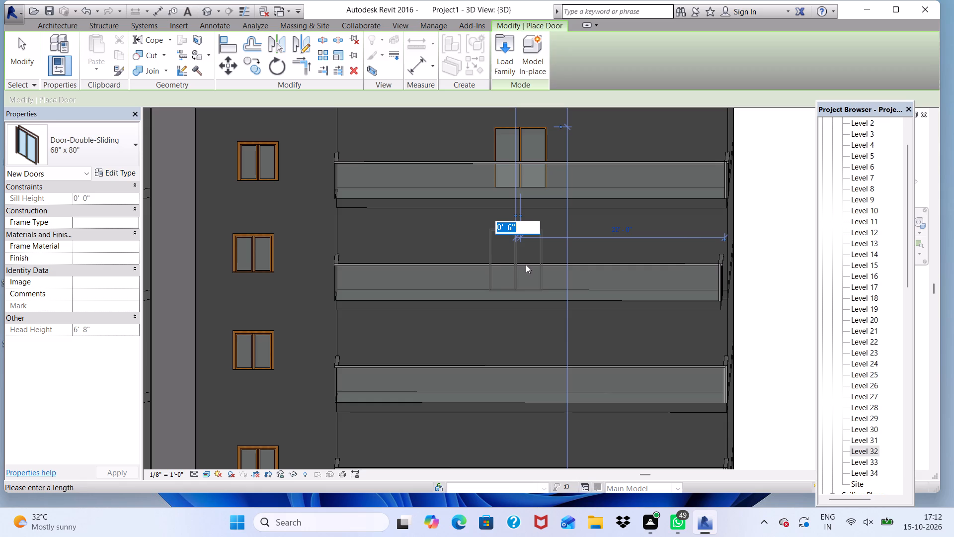
pyautogui.press('`')
pyautogui.press('Escape')
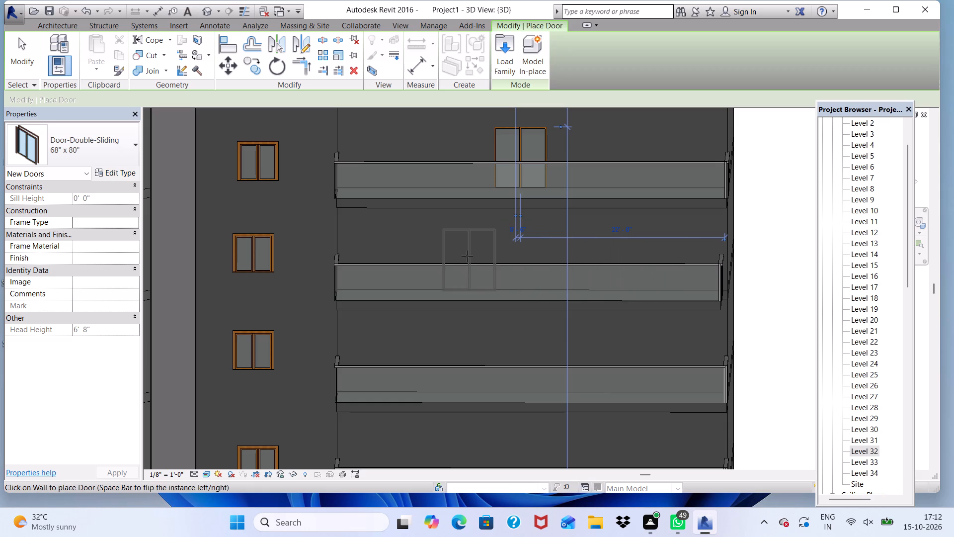
pyautogui.click(491, 249)
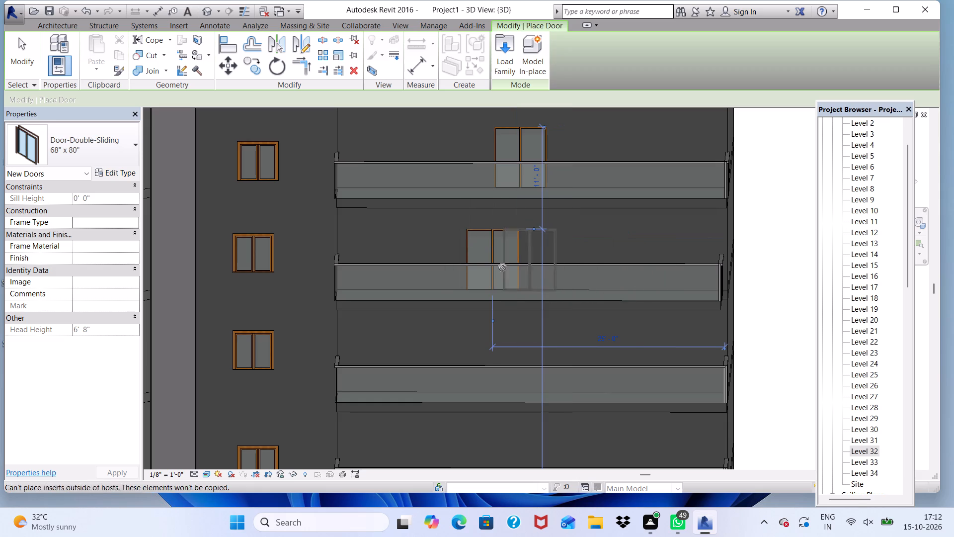
pyautogui.scroll(3, 506, 328)
pyautogui.click(507, 326)
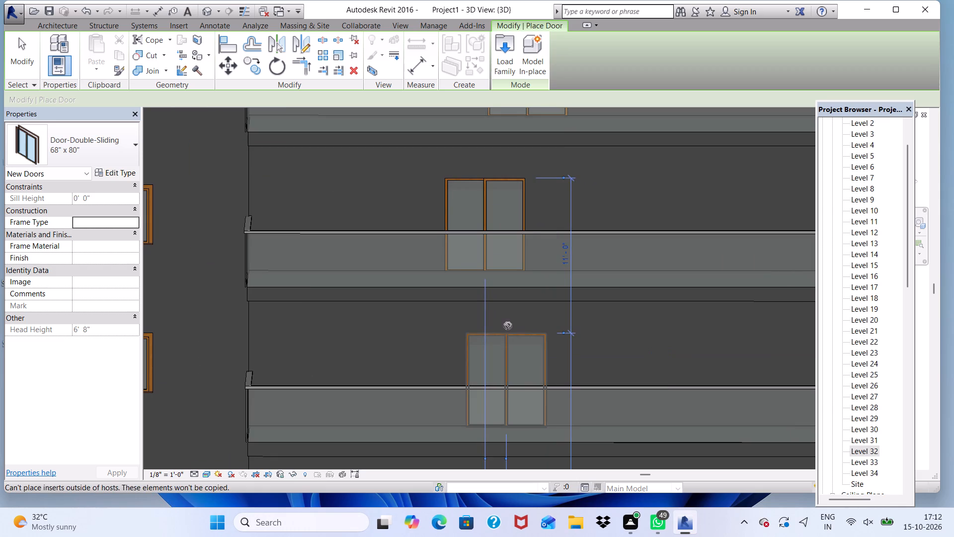
# Place double-sliding doors behind the ninth, tenth and eleventh balconies from the top of the right wing.
pyautogui.scroll(-5, 452, 268)
pyautogui.scroll(6, 500, 385)
pyautogui.click(477, 381)
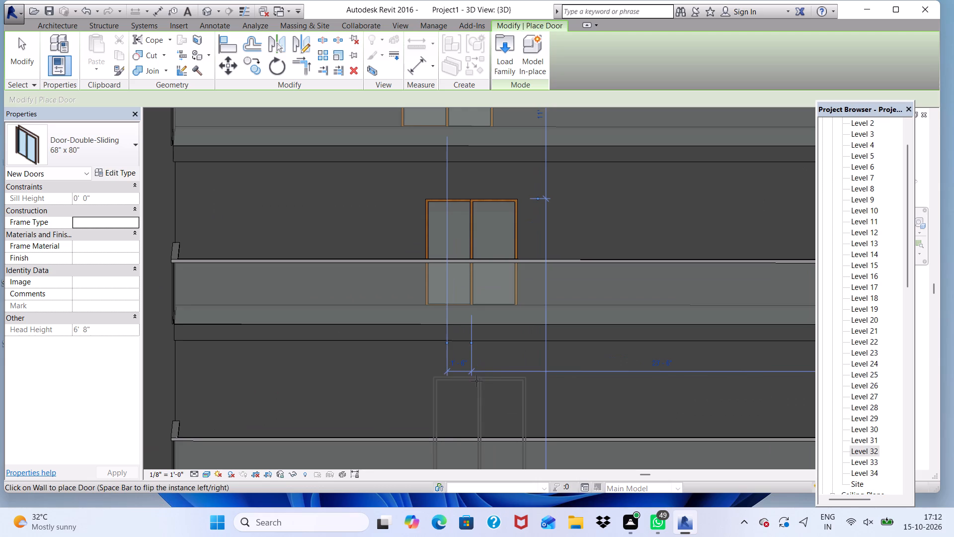
pyautogui.scroll(-9, 482, 311)
pyautogui.scroll(5, 511, 411)
pyautogui.scroll(3, 471, 319)
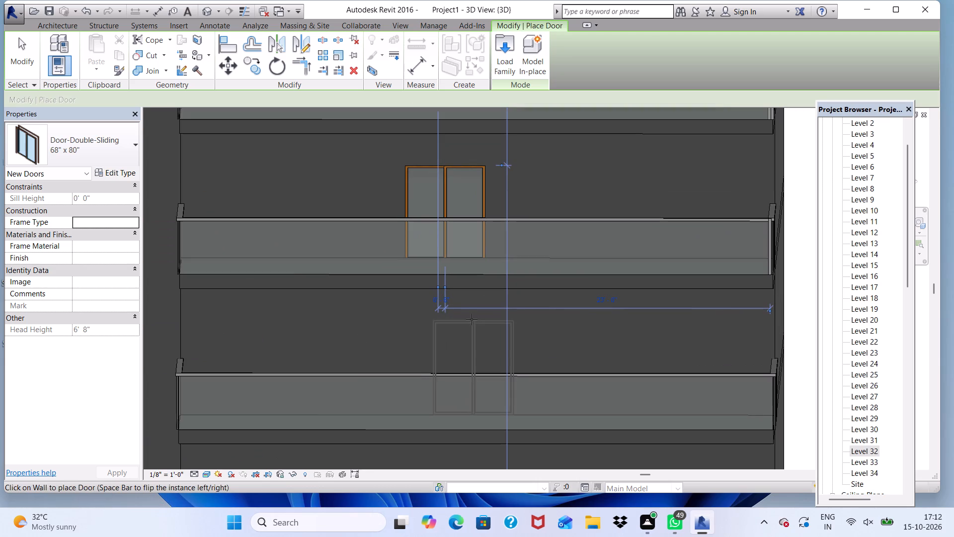
pyautogui.click(472, 319)
pyautogui.scroll(-9, 475, 325)
pyautogui.scroll(7, 488, 447)
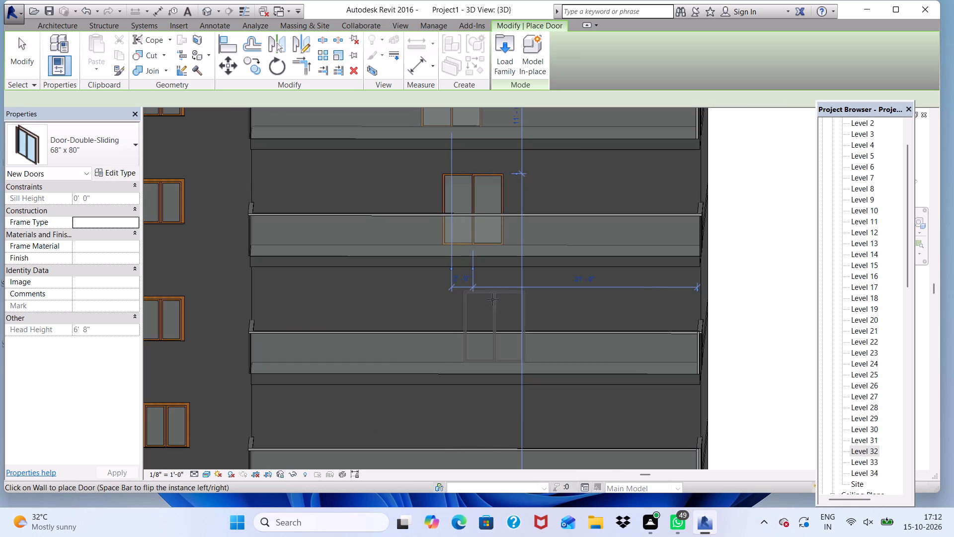
pyautogui.click(481, 297)
# Place double-sliding doors behind the twelfth and thirteenth balconies from the top of the right wing.
pyautogui.scroll(-6, 481, 297)
pyautogui.scroll(6, 484, 377)
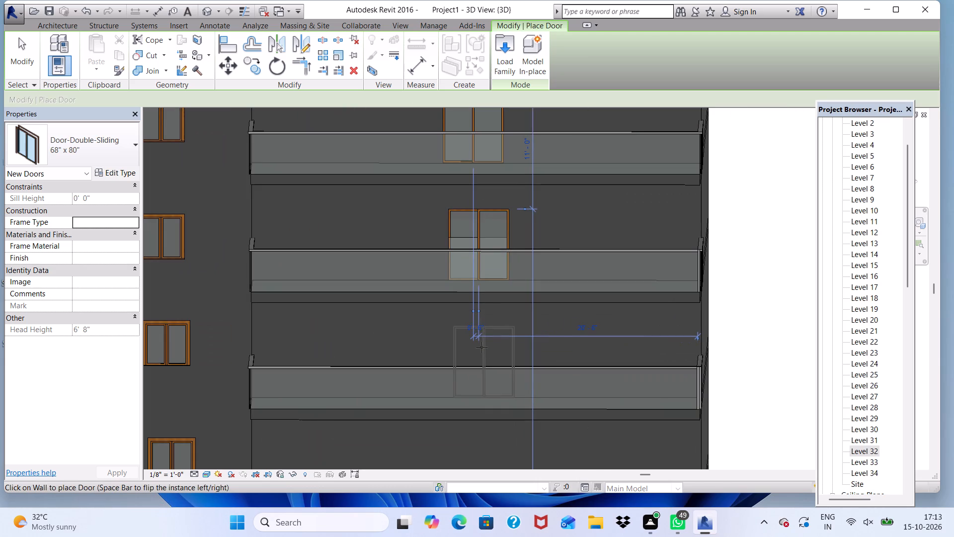
pyautogui.click(482, 333)
pyautogui.scroll(-5, 477, 328)
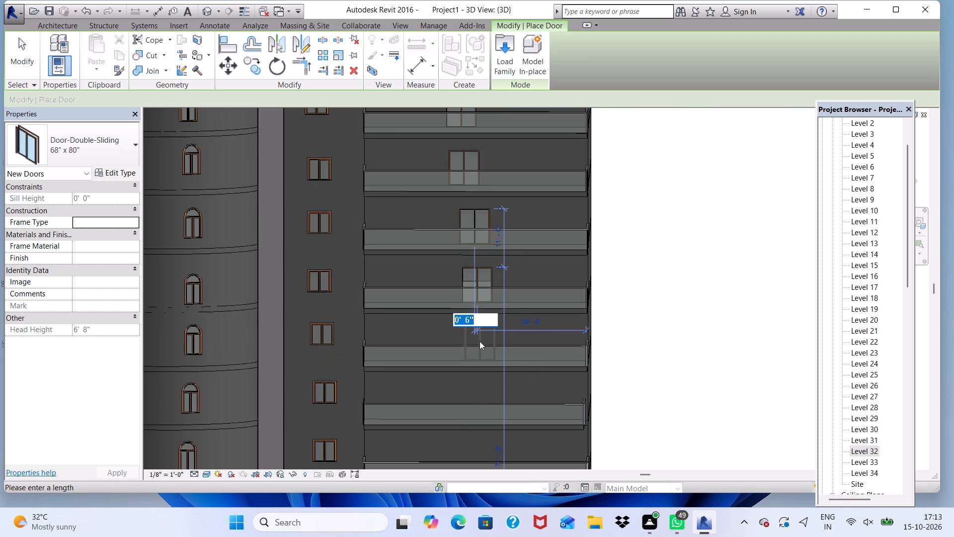
pyautogui.click(493, 337)
pyautogui.click(474, 325)
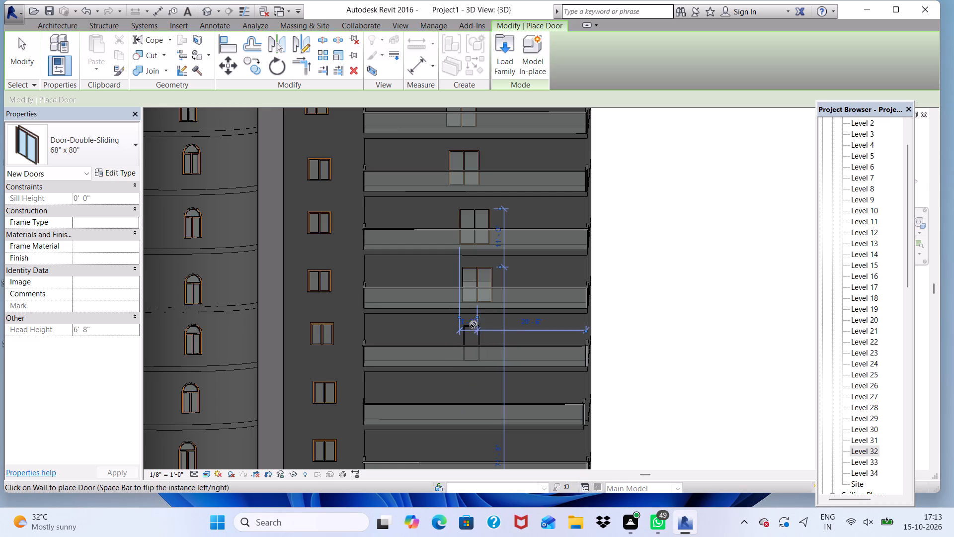
pyautogui.scroll(4, 465, 383)
pyautogui.click(458, 383)
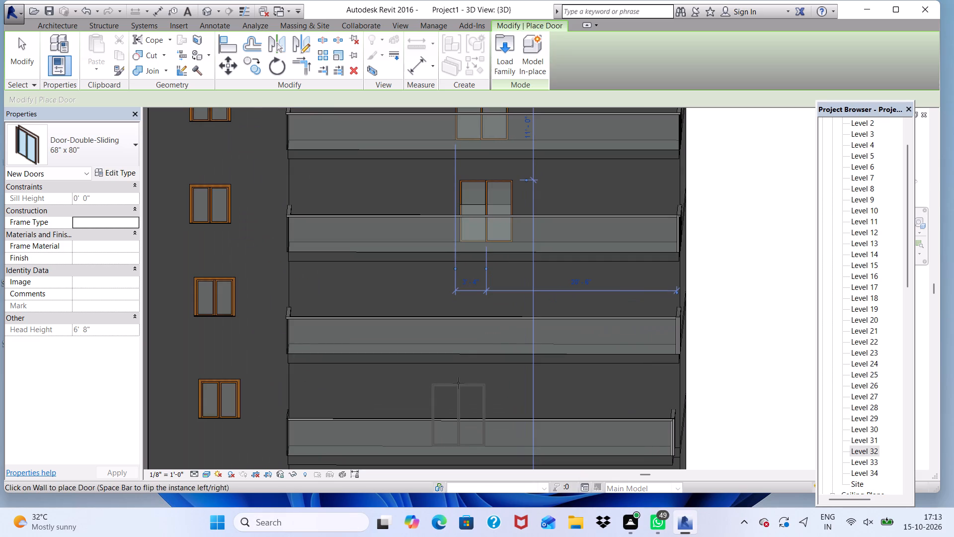
pyautogui.scroll(-3, 486, 394)
pyautogui.scroll(-3, 461, 340)
pyautogui.scroll(4, 473, 424)
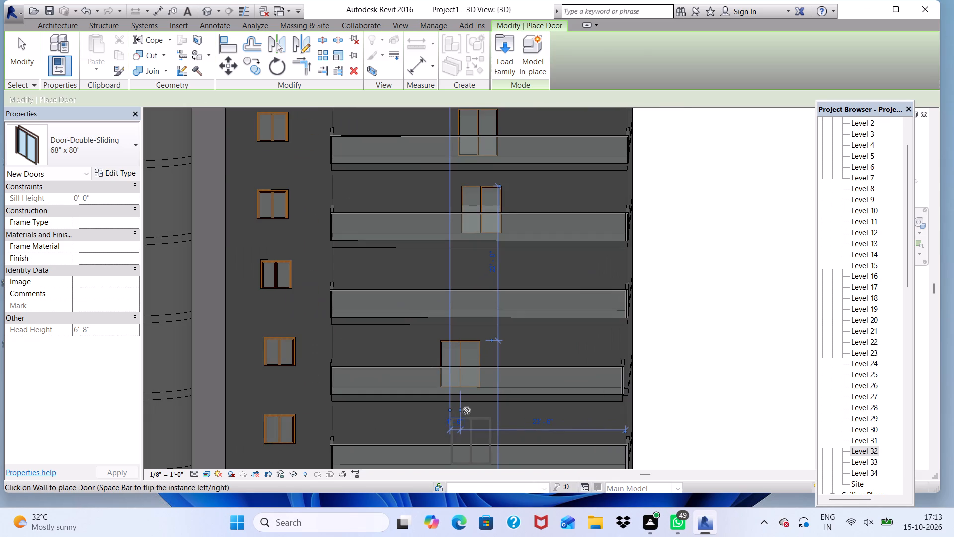
pyautogui.click(455, 413)
pyautogui.click(454, 414)
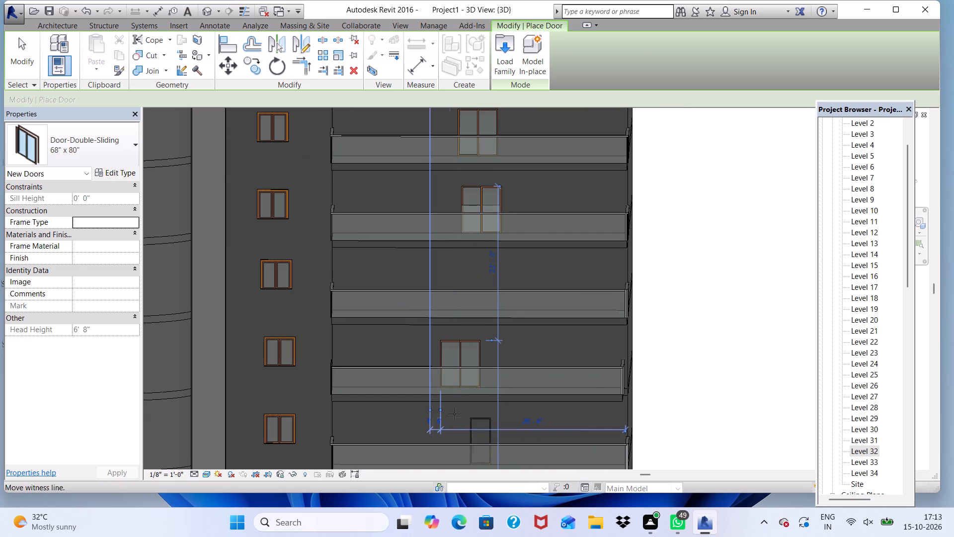
pyautogui.click(465, 265)
# Undo the last nine door placements on the right wing, from the thirteenth balcony back up to the fifth from the top.
pyautogui.scroll(-6, 467, 218)
pyautogui.scroll(-1, 437, 263)
pyautogui.scroll(3, 466, 324)
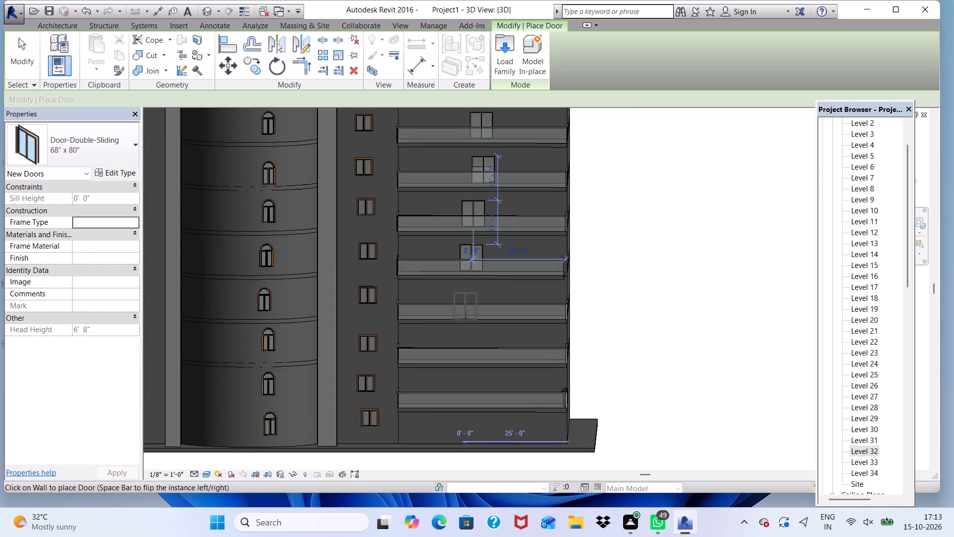
pyautogui.scroll(-11, 465, 321)
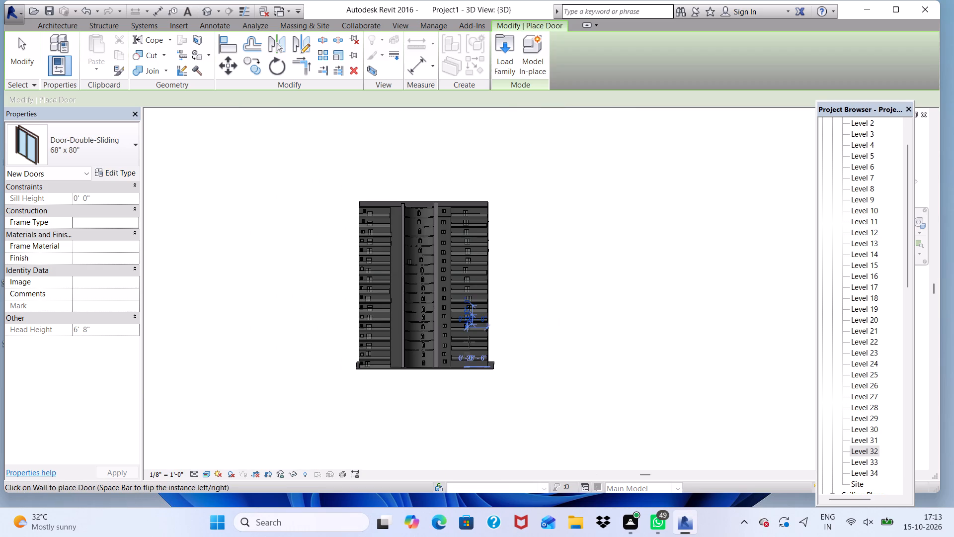
pyautogui.scroll(4, 483, 279)
pyautogui.scroll(4, 464, 344)
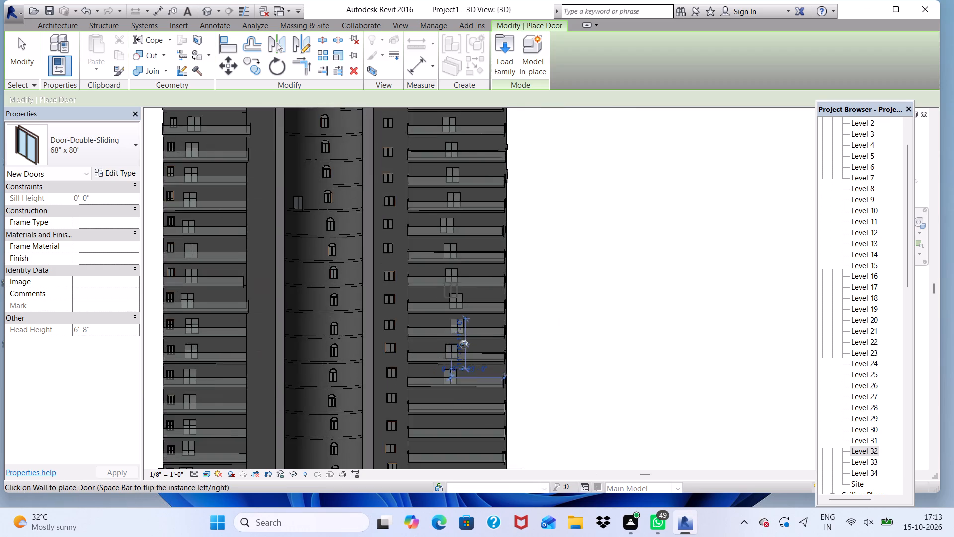
pyautogui.scroll(-2, 462, 387)
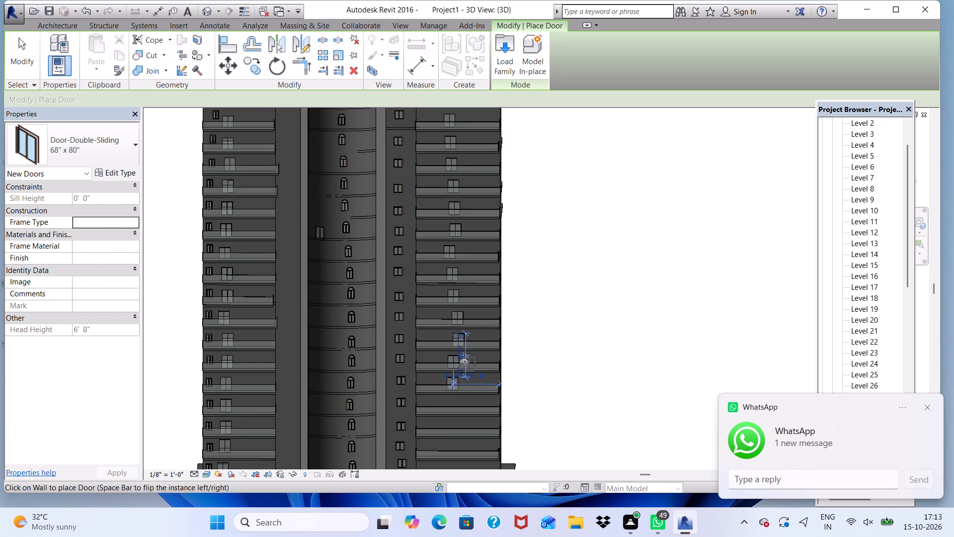
pyautogui.hotkey('ctrl', 'z')
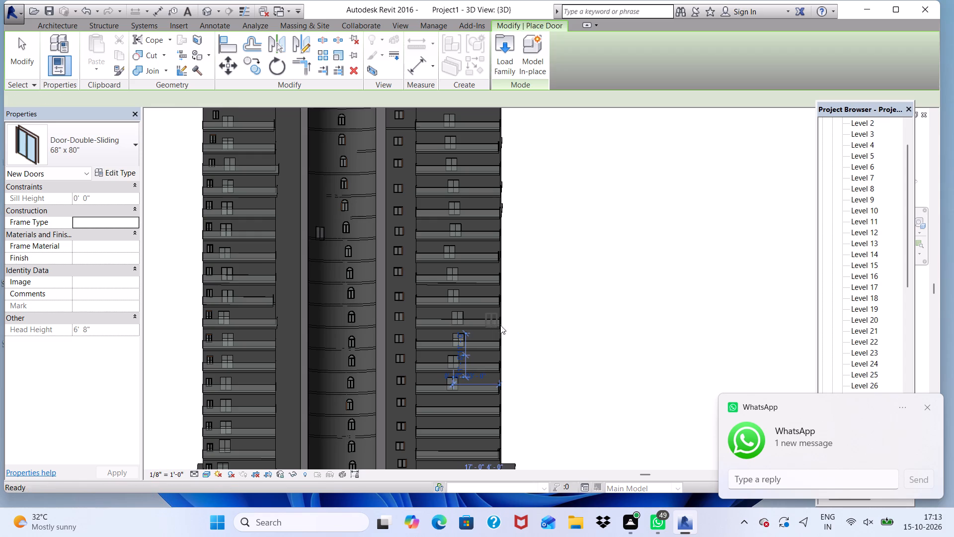
pyautogui.hotkey('ctrl', 'z')
pyautogui.hotkey('ctrl', 'z')
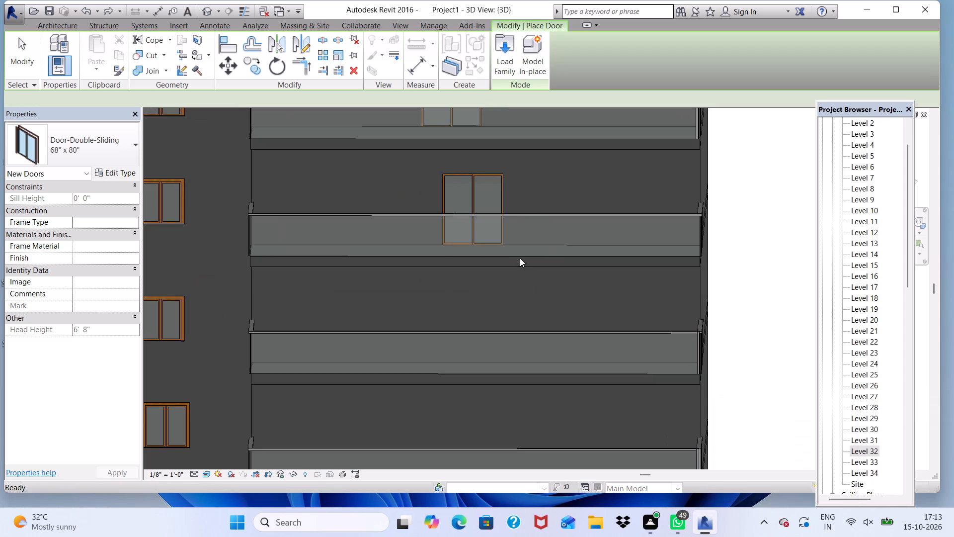
pyautogui.hotkey('ctrl', 'z')
pyautogui.hotkey('ctrl', 'z')
pyautogui.scroll(-3, 421, 290)
pyautogui.hotkey('ctrl', 'z')
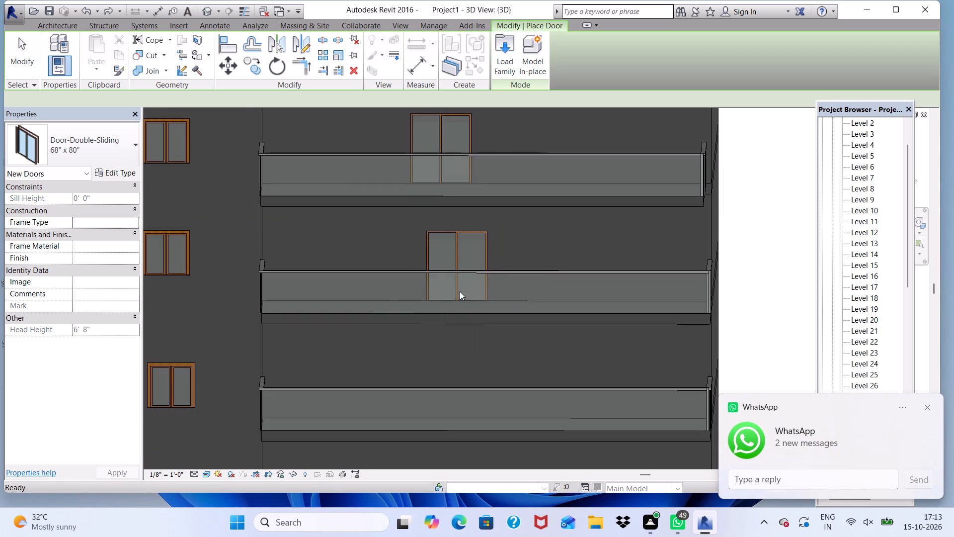
pyautogui.hotkey('ctrl', 'z')
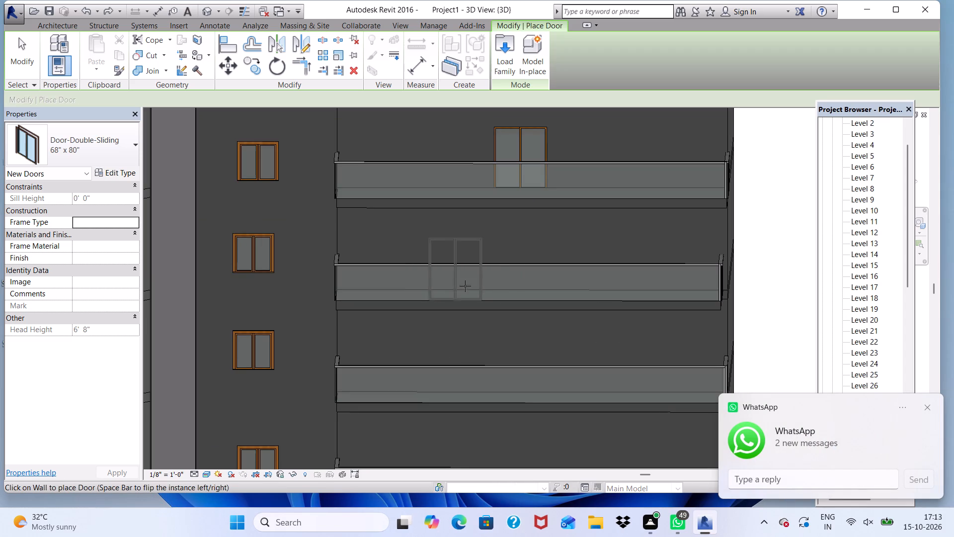
pyautogui.press('z')
pyautogui.hotkey('ctrl', 'z')
pyautogui.keyDown('ctrl'); pyautogui.scroll(-5, 473, 266); pyautogui.keyUp('ctrl')
pyautogui.scroll(-1, 477, 255)
pyautogui.hotkey('ctrl', 'z')
pyautogui.scroll(-4, 462, 262)
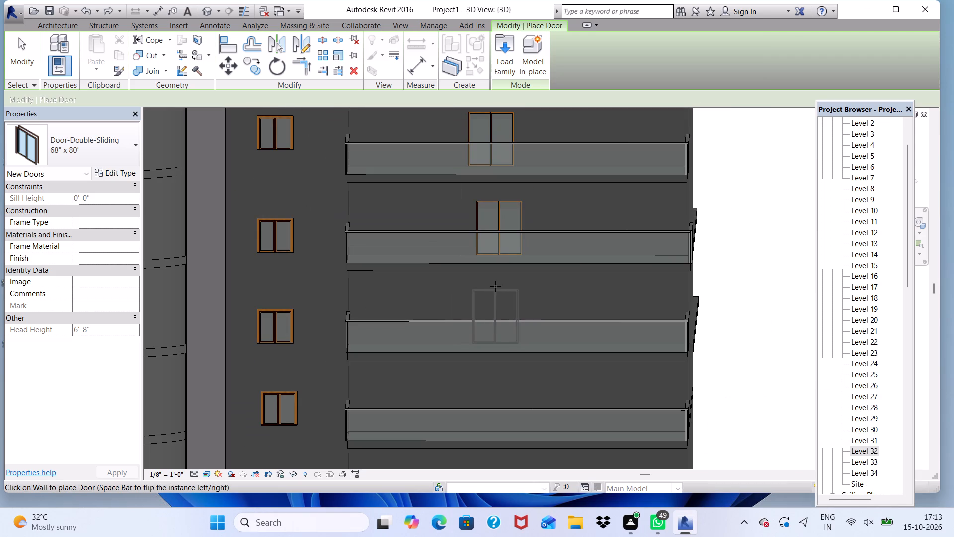
# Place Door-Double-Sliding 68" x 80" doors behind the right wing's fifth and sixth balconies from the top, in line with the door above.
pyautogui.click(499, 288)
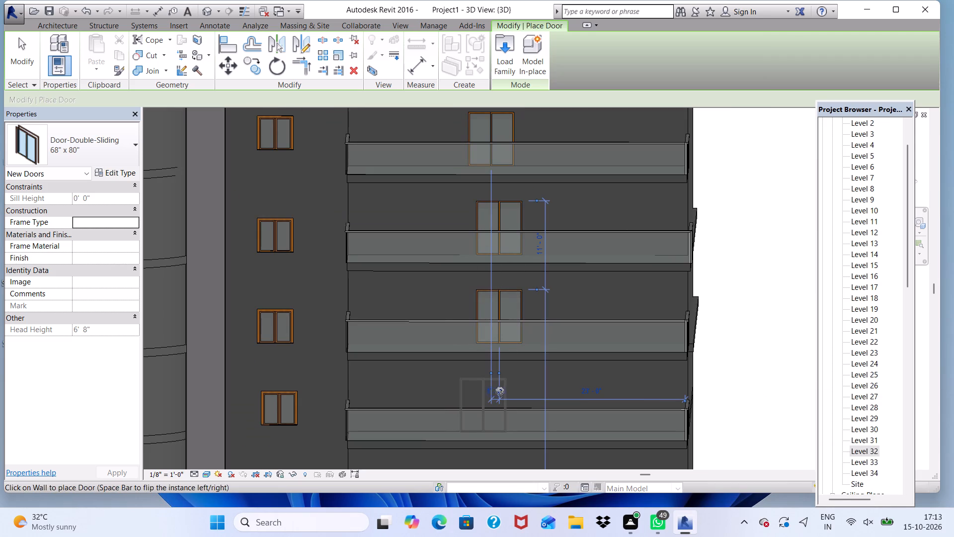
pyautogui.click(505, 378)
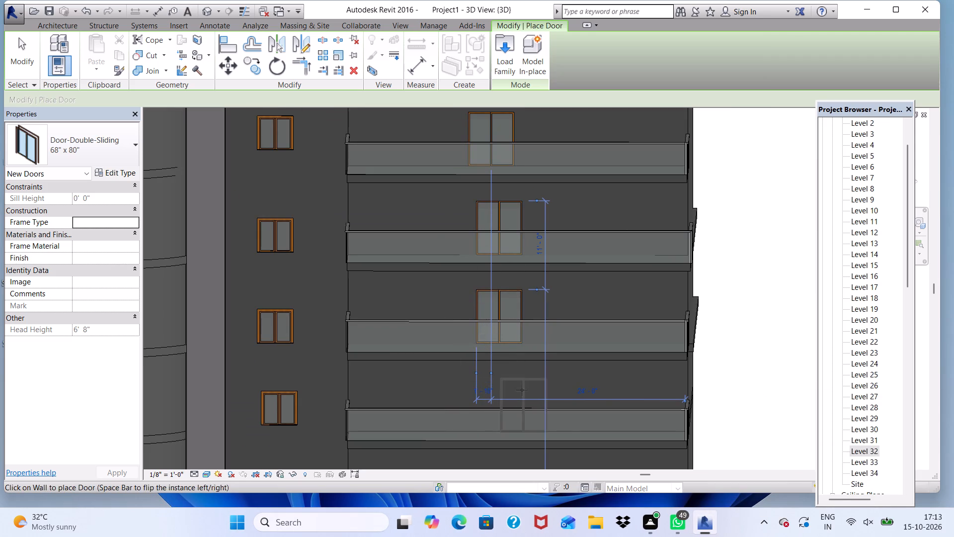
pyautogui.scroll(5, 522, 390)
pyautogui.scroll(-5, 495, 364)
pyautogui.scroll(1, 474, 386)
pyautogui.scroll(-5, 399, 358)
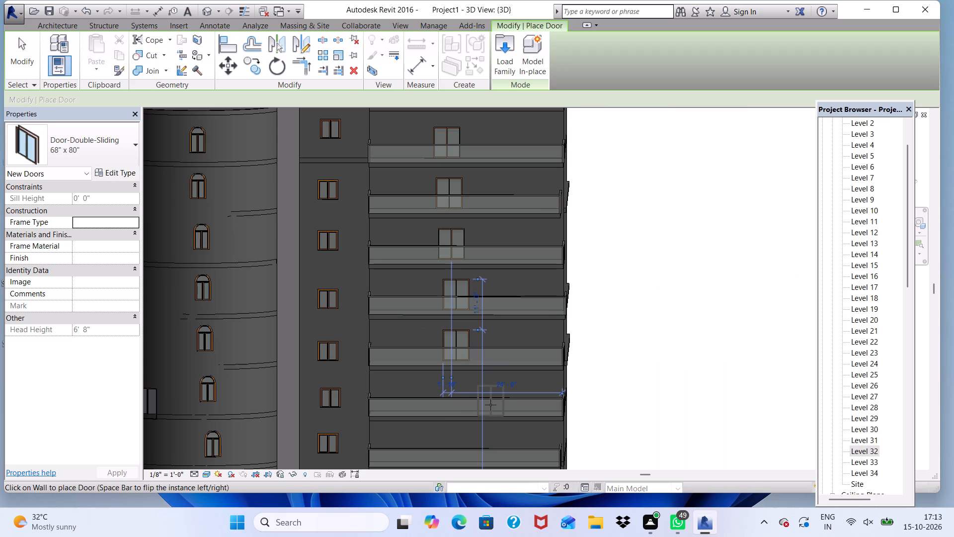
pyautogui.keyDown('shift'); pyautogui.moveTo(490, 405); pyautogui.dragTo(472, 438, button='middle'); pyautogui.keyUp('shift')
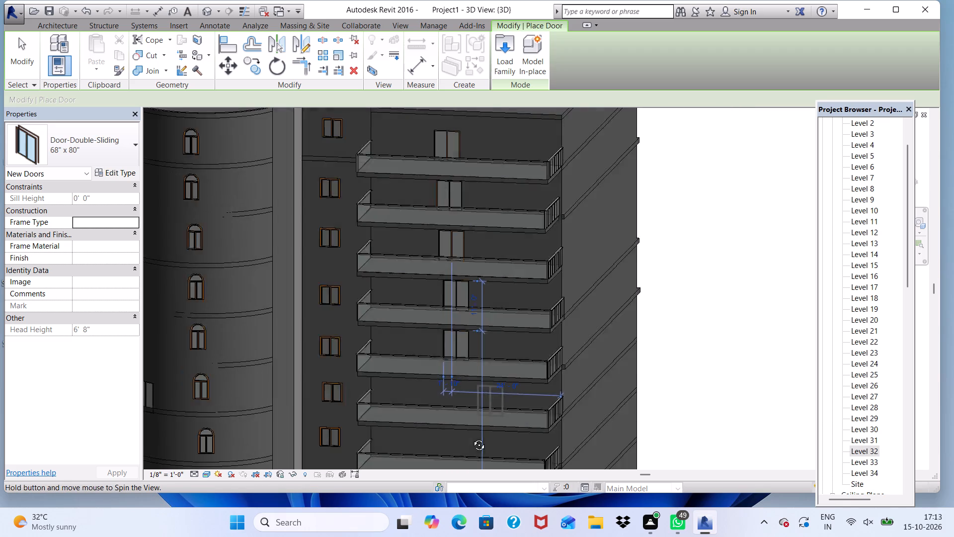
pyautogui.keyDown('shift'); pyautogui.moveTo(472, 438); pyautogui.dragTo(485, 432, button='middle'); pyautogui.keyUp('shift')
pyautogui.scroll(4, 455, 385)
pyautogui.click(455, 385)
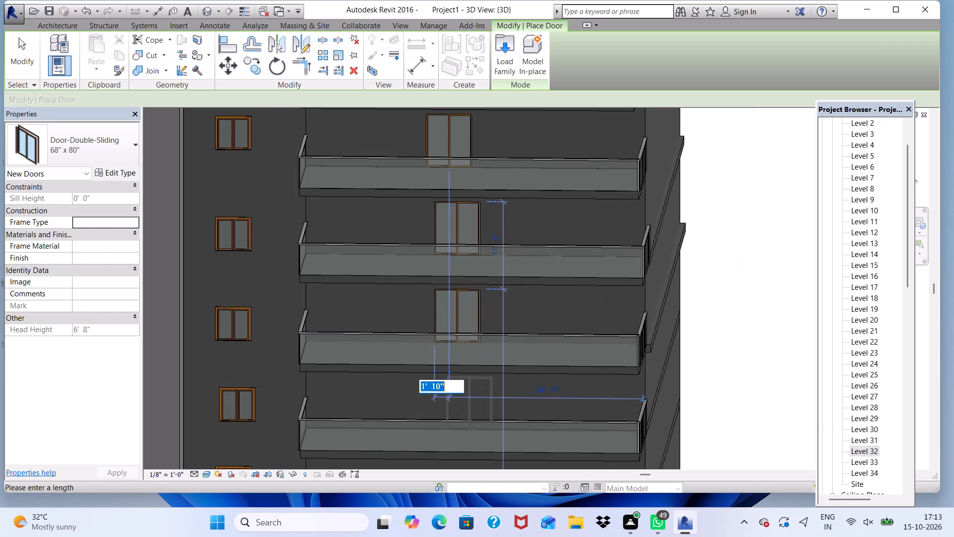
pyautogui.click(479, 390)
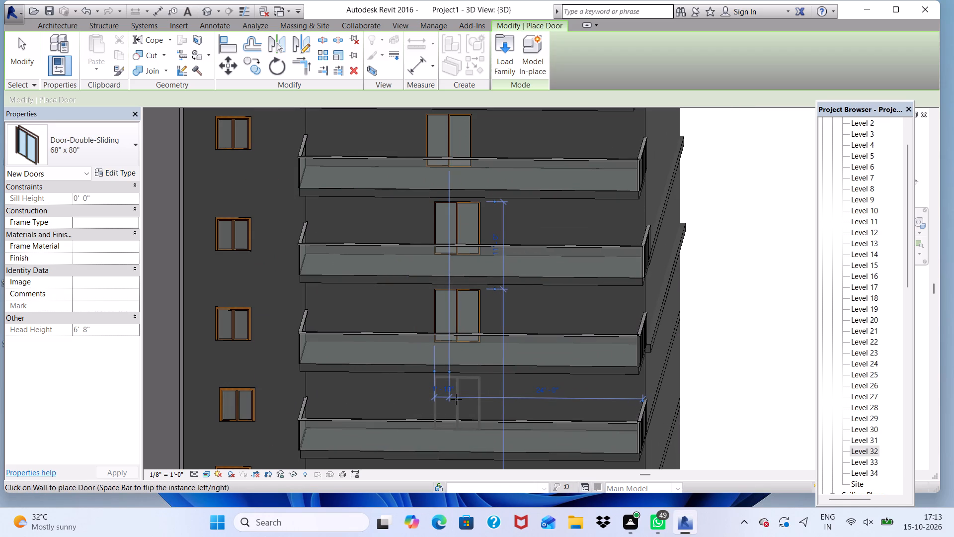
pyautogui.click(456, 399)
# Place double-sliding doors behind the seventh and eighth balconies from the top of the right wing, roughly in line with those above.
pyautogui.scroll(-6, 446, 416)
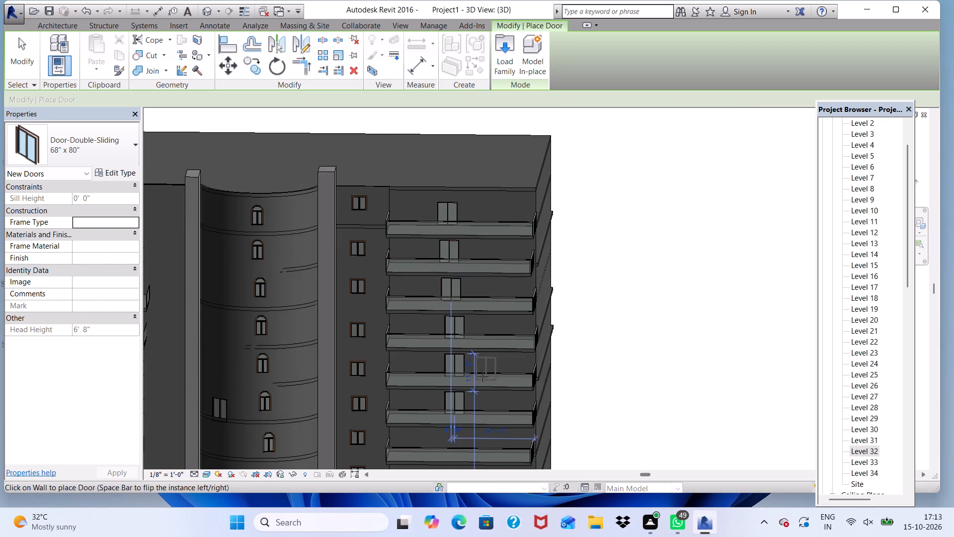
pyautogui.scroll(-2, 466, 411)
pyautogui.scroll(12, 466, 441)
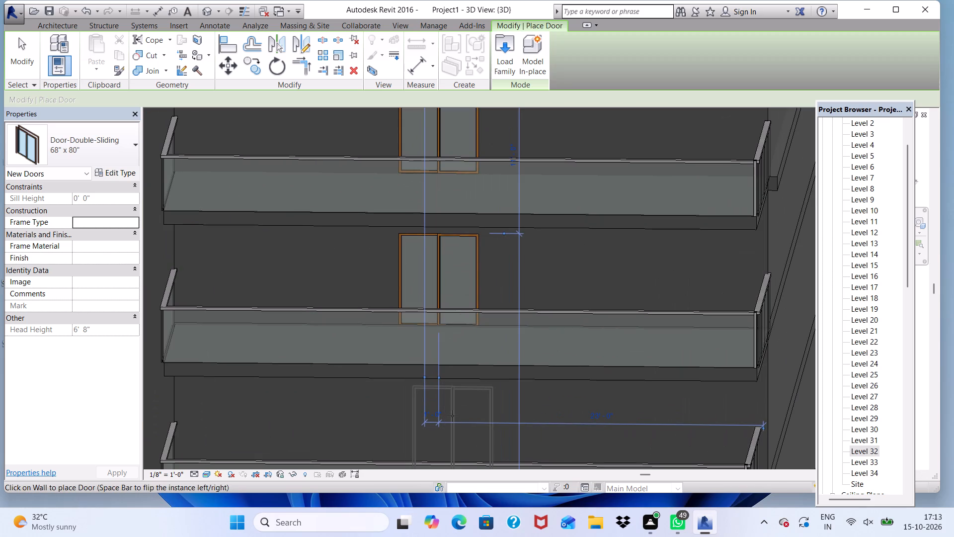
pyautogui.click(452, 415)
pyautogui.scroll(-5, 449, 403)
pyautogui.scroll(-4, 482, 323)
pyautogui.scroll(-1, 429, 383)
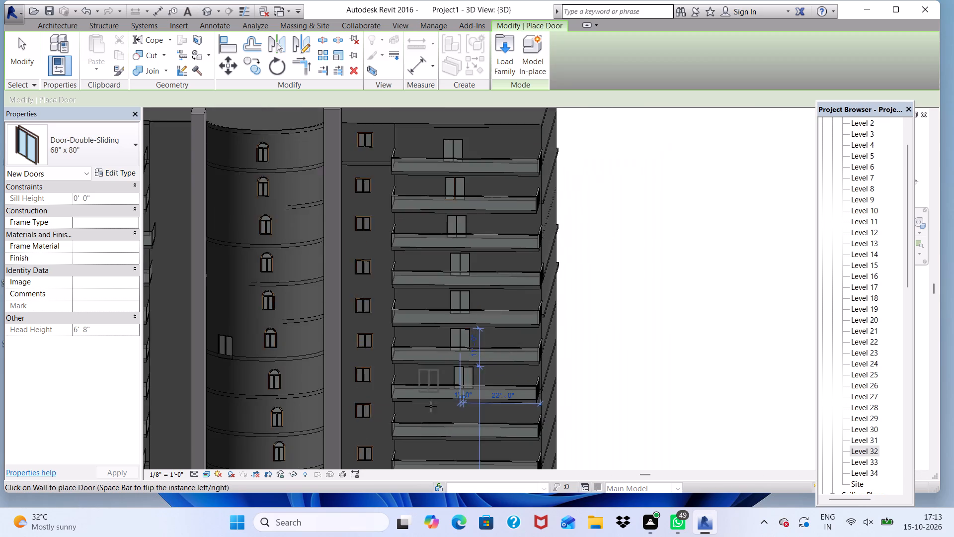
pyautogui.scroll(3, 435, 407)
pyautogui.click(478, 406)
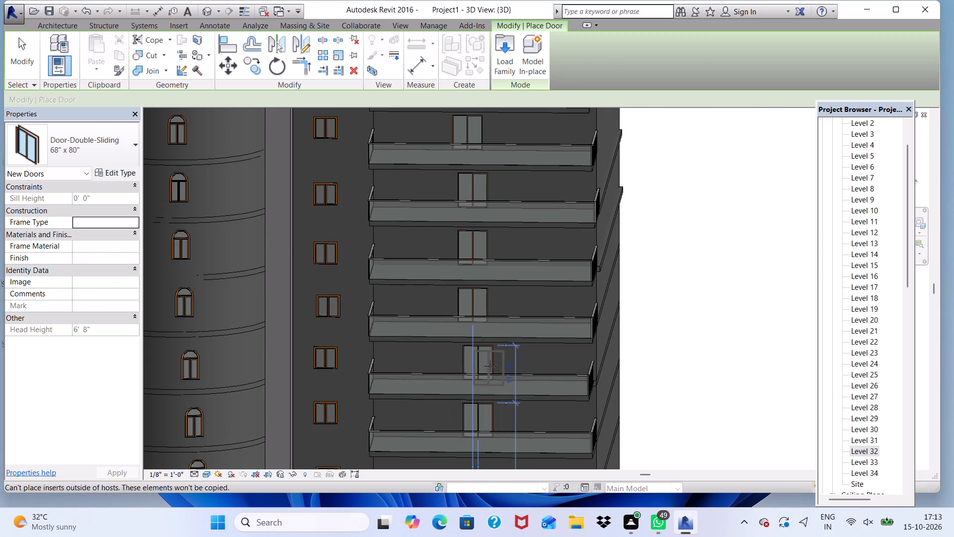
# Place double-sliding doors behind the tenth and eleventh balconies from the top of the right wing.
pyautogui.scroll(-6, 483, 338)
pyautogui.scroll(9, 506, 422)
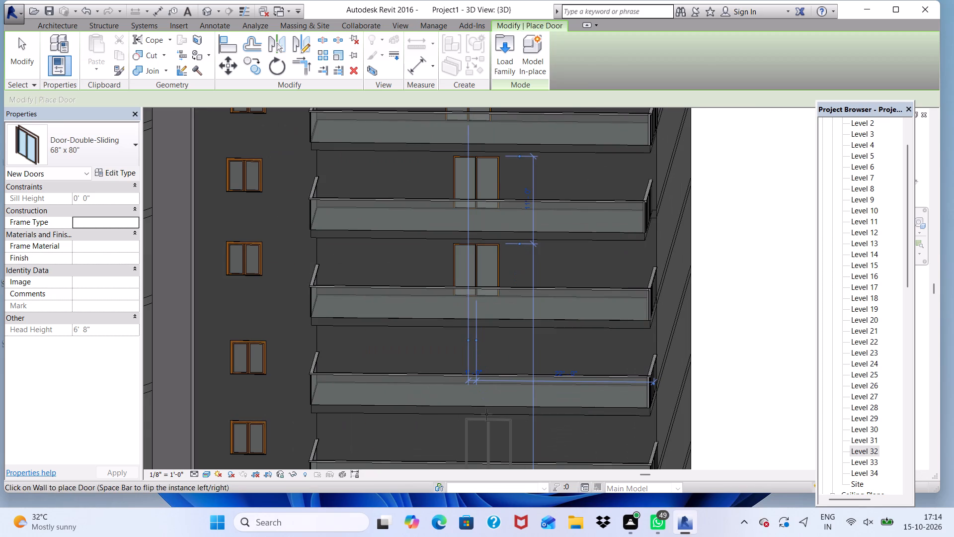
pyautogui.click(486, 414)
pyautogui.scroll(-12, 489, 405)
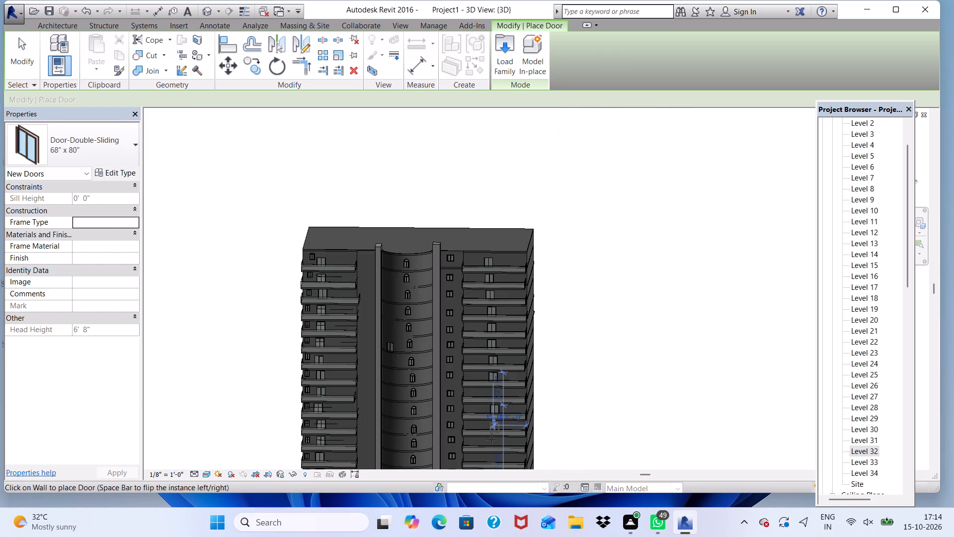
pyautogui.scroll(13, 487, 449)
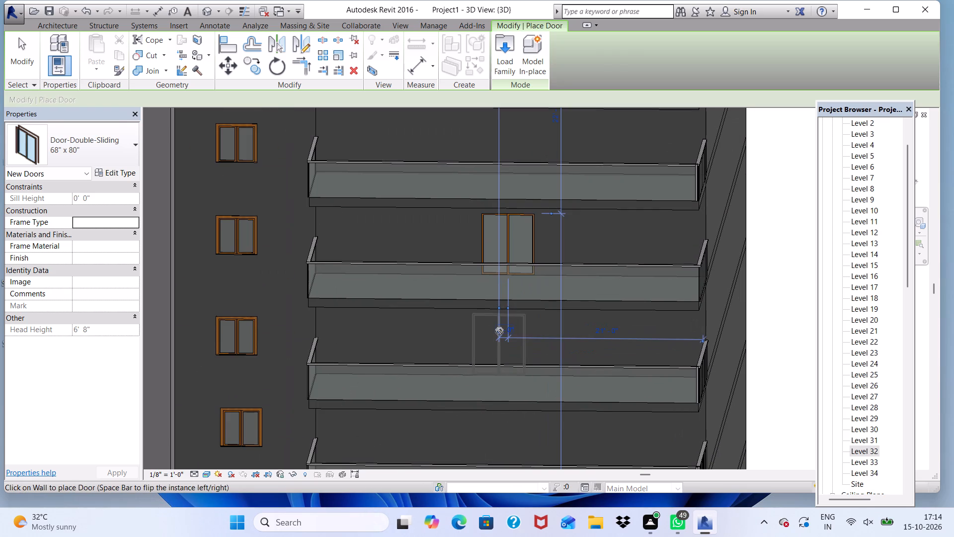
pyautogui.click(499, 331)
pyautogui.scroll(-4, 525, 341)
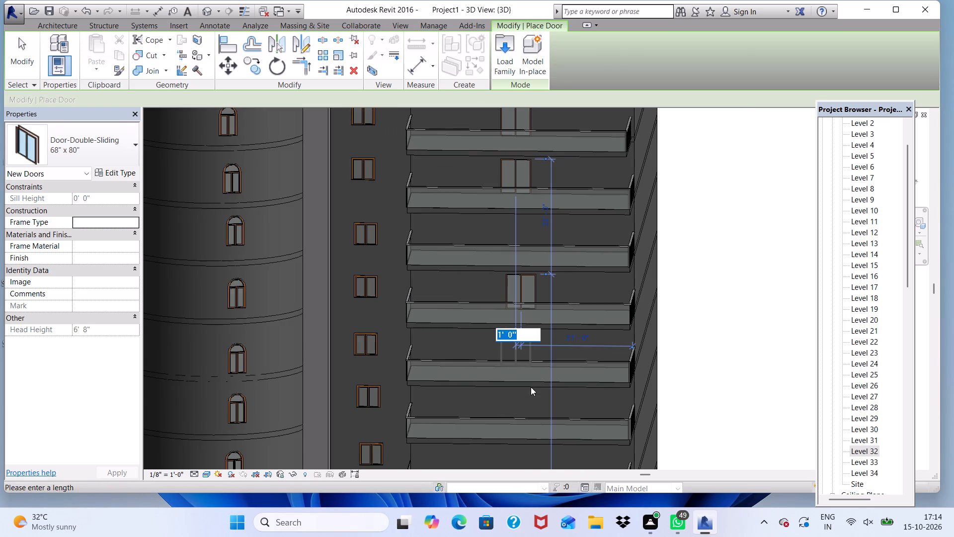
pyautogui.press('Escape')
pyautogui.scroll(4, 516, 358)
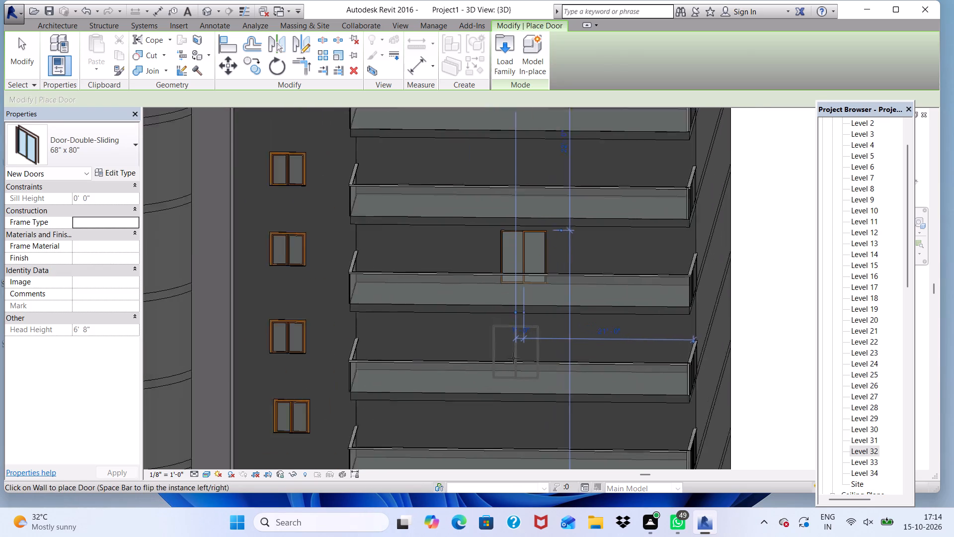
pyautogui.click(510, 359)
# Place a double-sliding door behind the skipped ninth balcony of the right wing, in line with the tenth-balcony door below it.
pyautogui.scroll(-4, 423, 382)
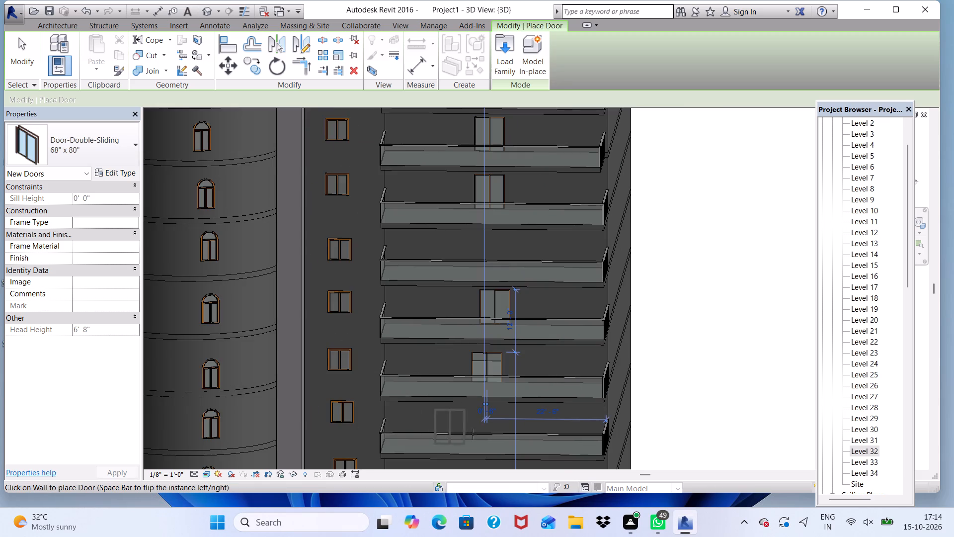
pyautogui.scroll(5, 474, 434)
pyautogui.scroll(-5, 472, 428)
pyautogui.scroll(5, 498, 263)
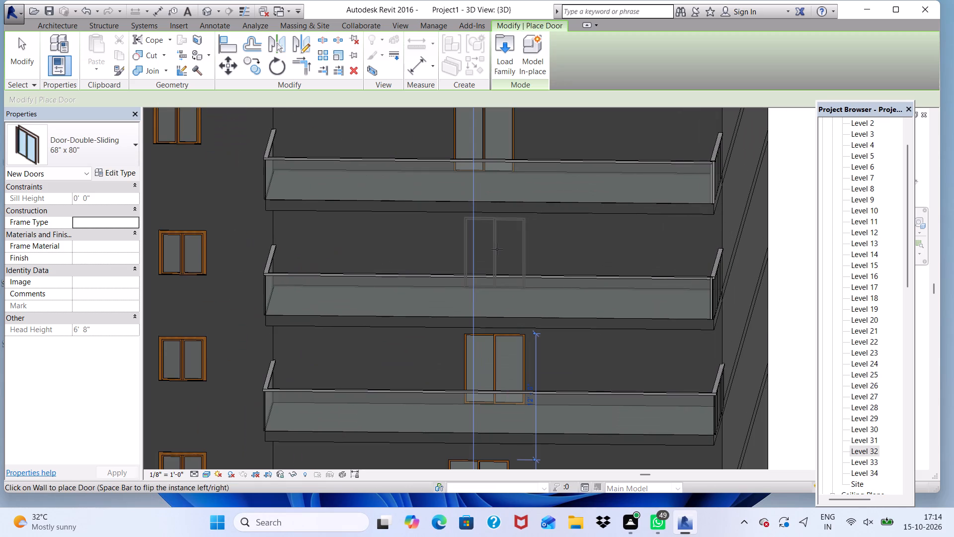
pyautogui.click(497, 249)
# Place double-sliding doors behind the twelfth and thirteenth balconies from the top of the right wing.
pyautogui.scroll(-10, 437, 376)
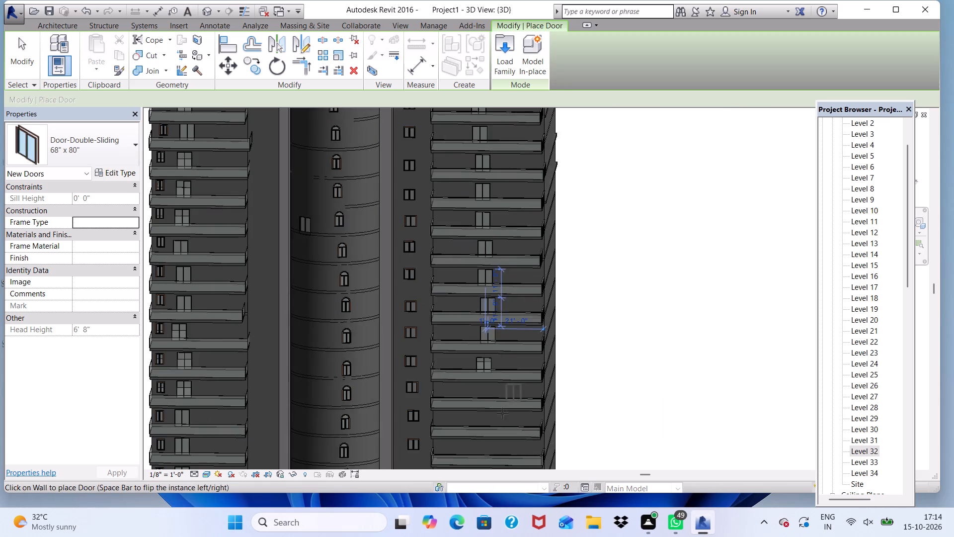
pyautogui.scroll(6, 483, 431)
pyautogui.scroll(4, 495, 336)
pyautogui.click(492, 328)
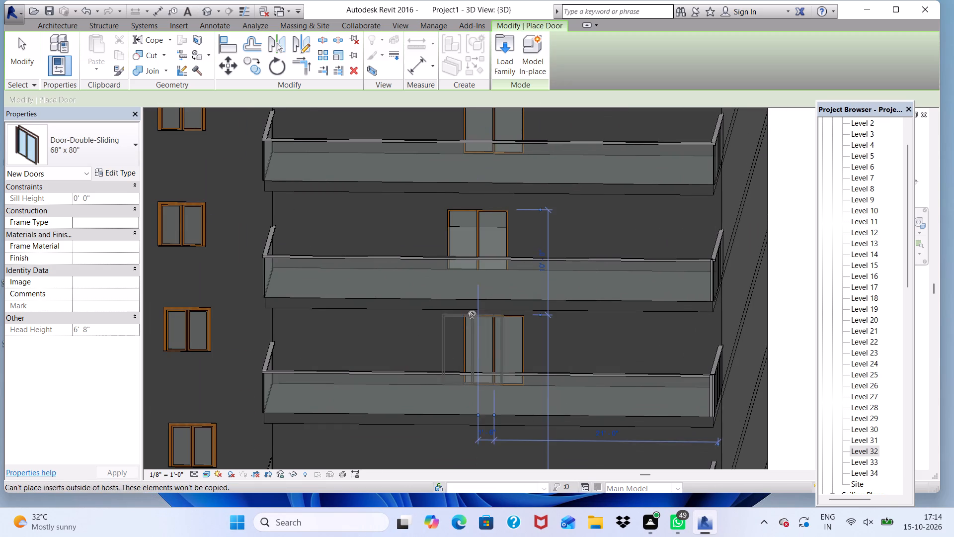
pyautogui.scroll(-5, 473, 315)
pyautogui.scroll(4, 479, 418)
pyautogui.scroll(2, 486, 371)
pyautogui.click(488, 366)
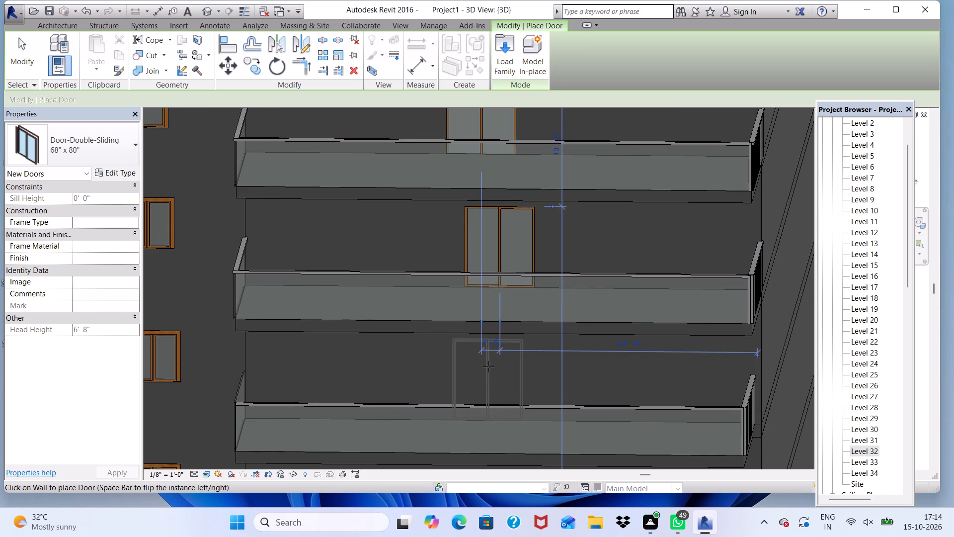
# Place double-sliding doors behind the right wing's three lowest balconies, roughly in line with the doors above.
pyautogui.scroll(-5, 454, 339)
pyautogui.scroll(-4, 530, 294)
pyautogui.scroll(5, 507, 412)
pyautogui.scroll(-1, 502, 394)
pyautogui.scroll(3, 501, 390)
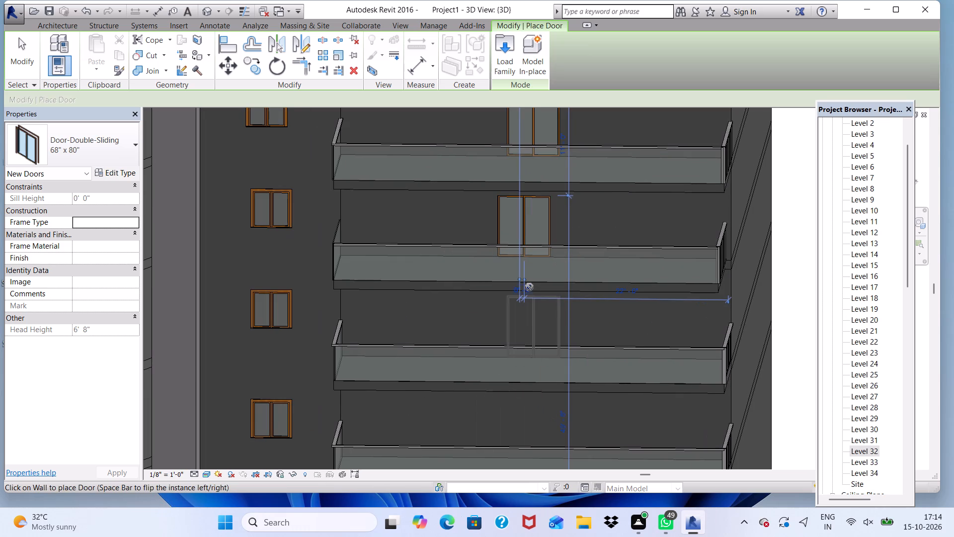
pyautogui.click(519, 301)
pyautogui.scroll(-4, 510, 325)
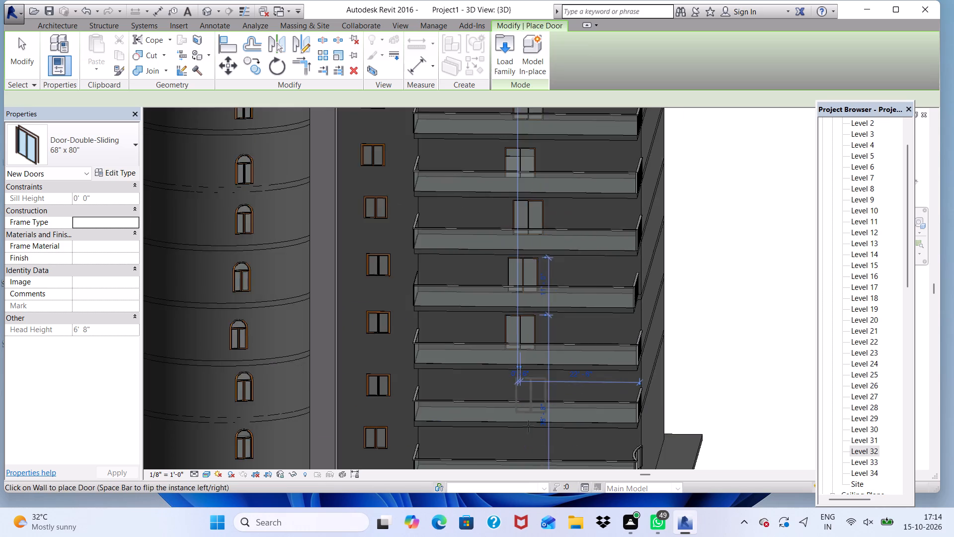
pyautogui.scroll(4, 526, 423)
pyautogui.click(523, 373)
pyautogui.scroll(-4, 517, 349)
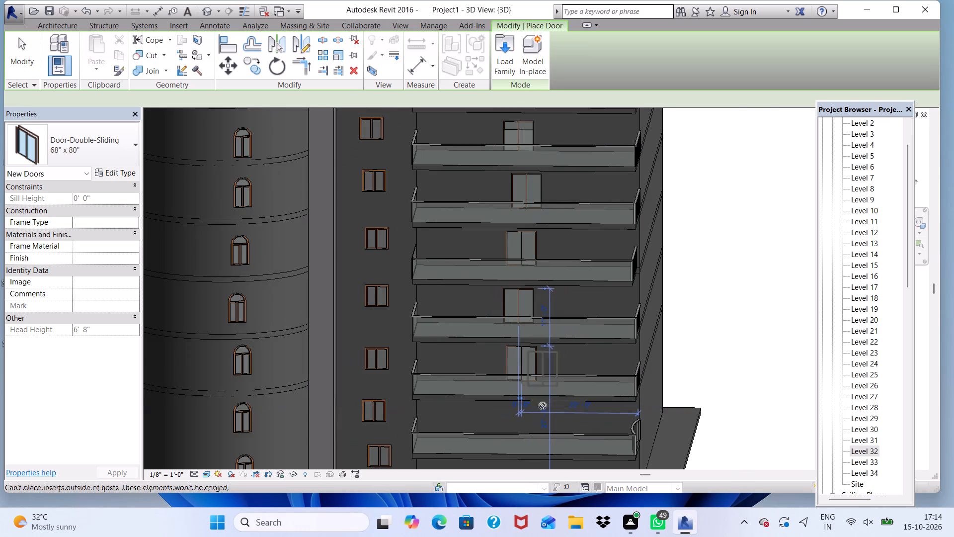
pyautogui.scroll(4, 536, 430)
pyautogui.click(515, 417)
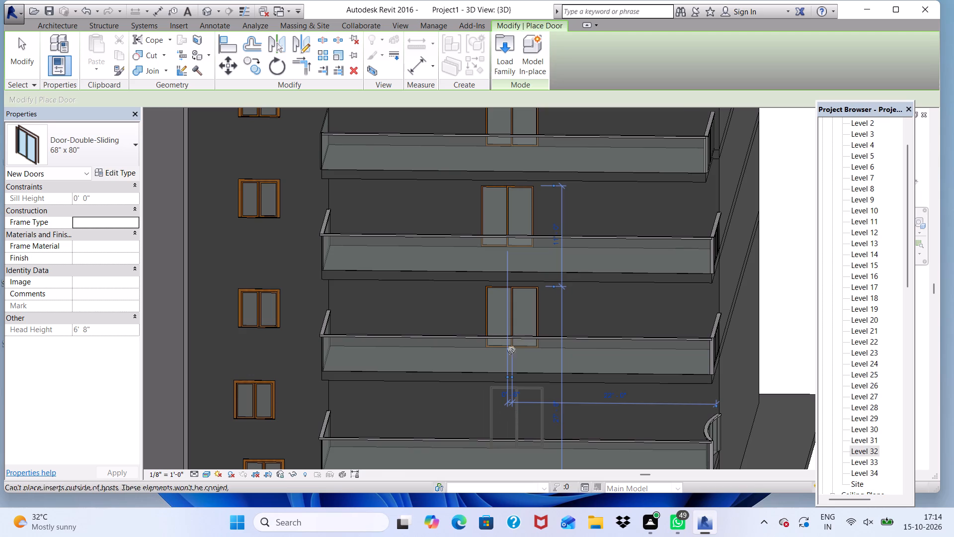
# Place a double-sliding door at ground level beneath the right wing's lowest balcony and finish placing doors.
pyautogui.scroll(-5, 511, 351)
pyautogui.scroll(3, 508, 407)
pyautogui.scroll(2, 525, 368)
pyautogui.scroll(-5, 533, 352)
pyautogui.scroll(4, 527, 399)
pyautogui.scroll(-1, 527, 407)
pyautogui.scroll(2, 542, 414)
pyautogui.click(531, 415)
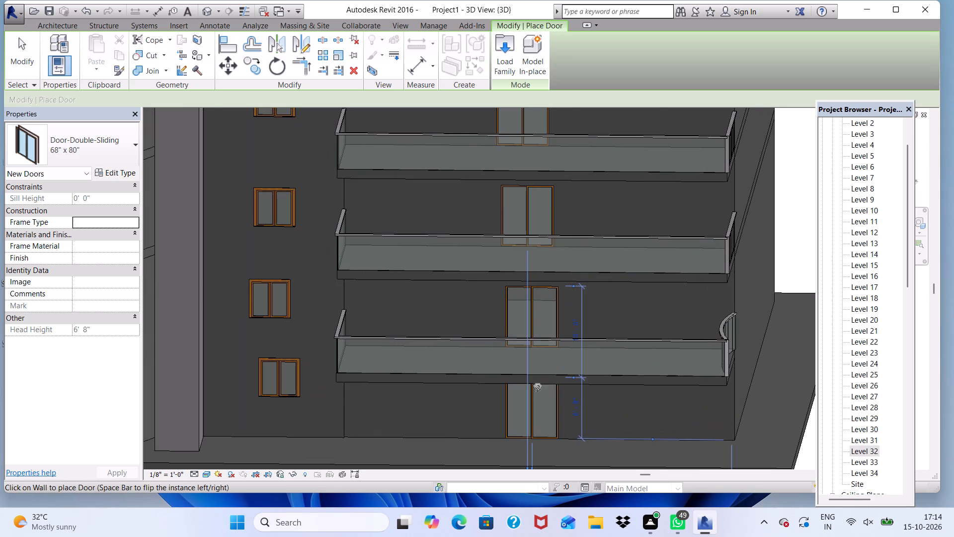
pyautogui.scroll(-4, 538, 387)
pyautogui.scroll(1, 540, 376)
pyautogui.scroll(-4, 552, 346)
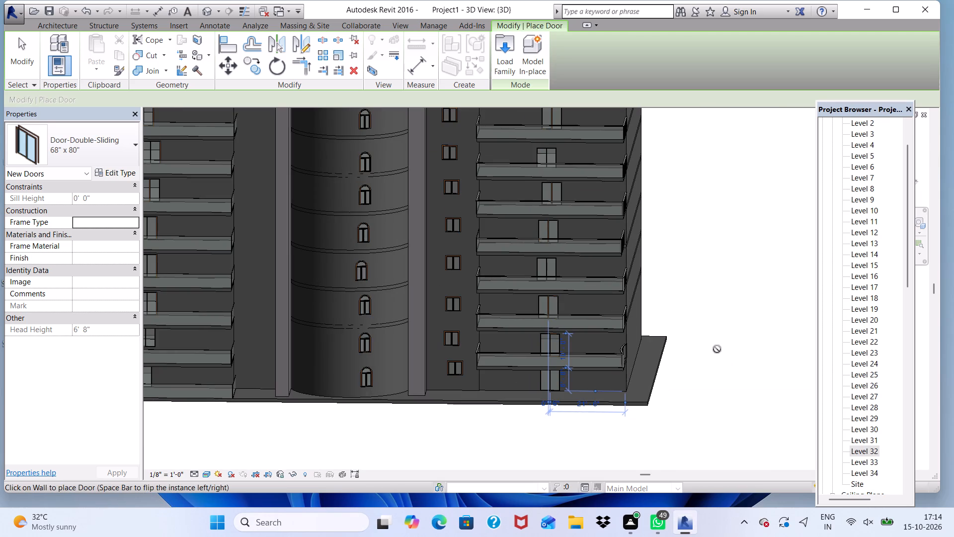
pyautogui.press('Escape')
pyautogui.scroll(3, 710, 292)
pyautogui.press('Escape')
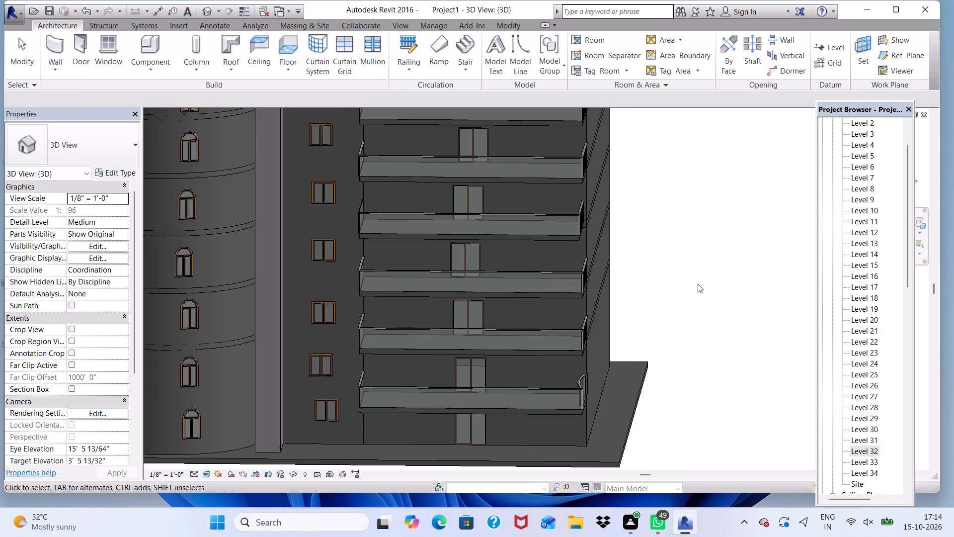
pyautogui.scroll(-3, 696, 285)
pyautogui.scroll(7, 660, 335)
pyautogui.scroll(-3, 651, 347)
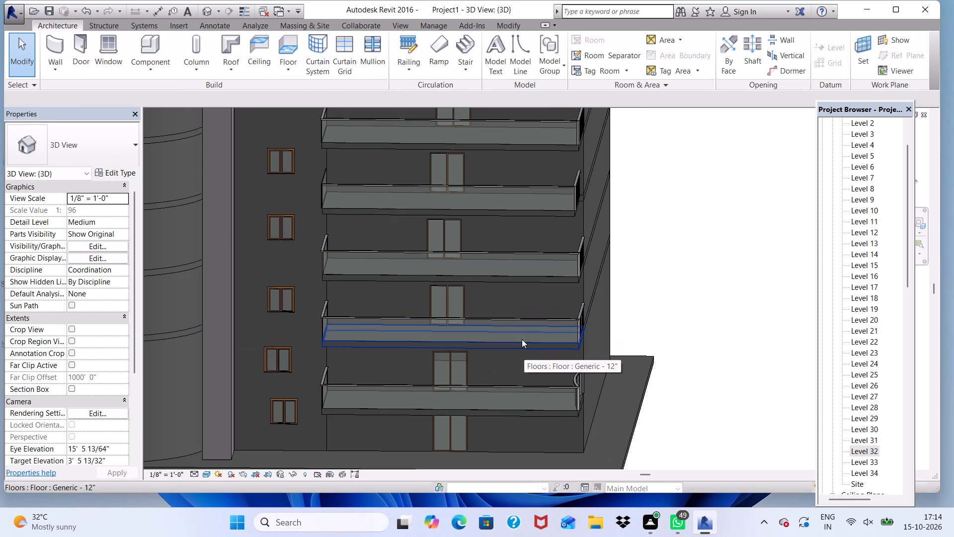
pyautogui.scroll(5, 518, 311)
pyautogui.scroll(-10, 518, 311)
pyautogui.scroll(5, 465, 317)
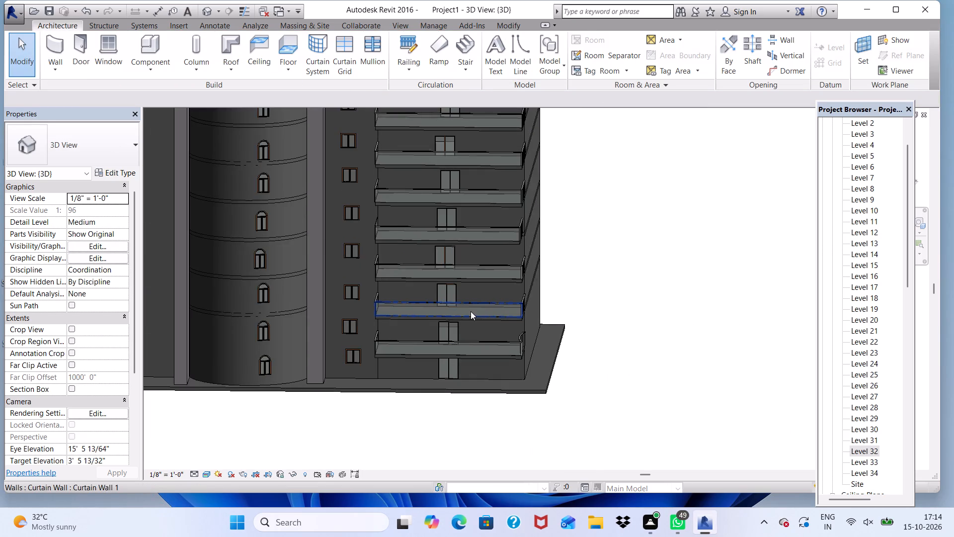
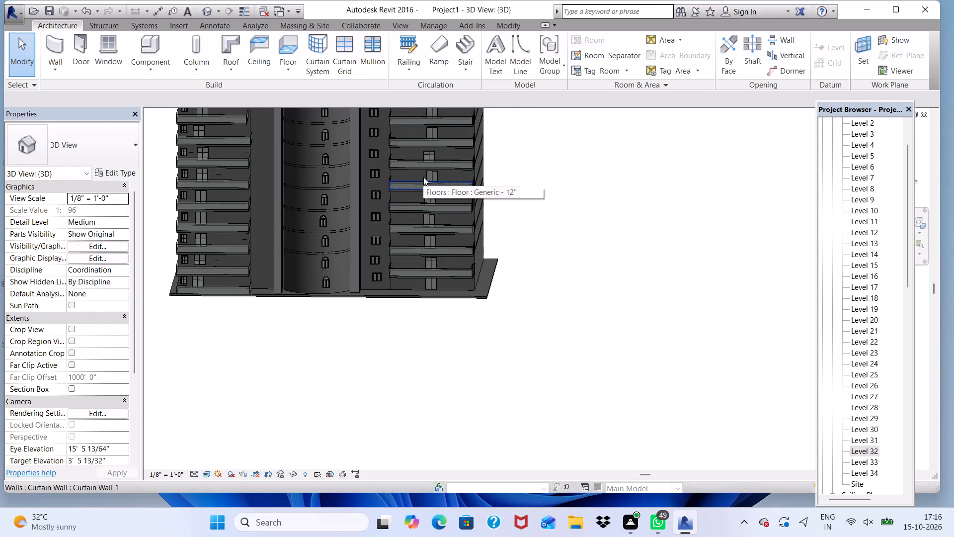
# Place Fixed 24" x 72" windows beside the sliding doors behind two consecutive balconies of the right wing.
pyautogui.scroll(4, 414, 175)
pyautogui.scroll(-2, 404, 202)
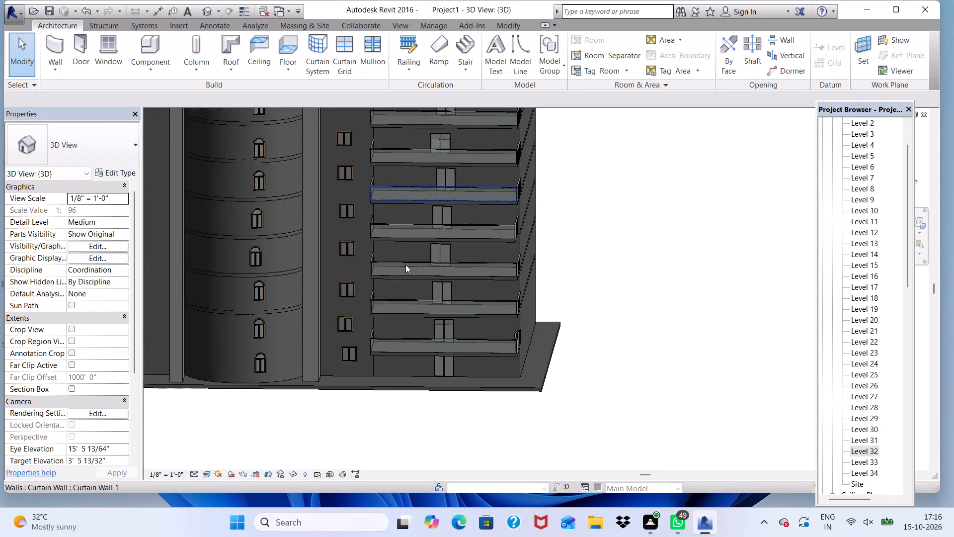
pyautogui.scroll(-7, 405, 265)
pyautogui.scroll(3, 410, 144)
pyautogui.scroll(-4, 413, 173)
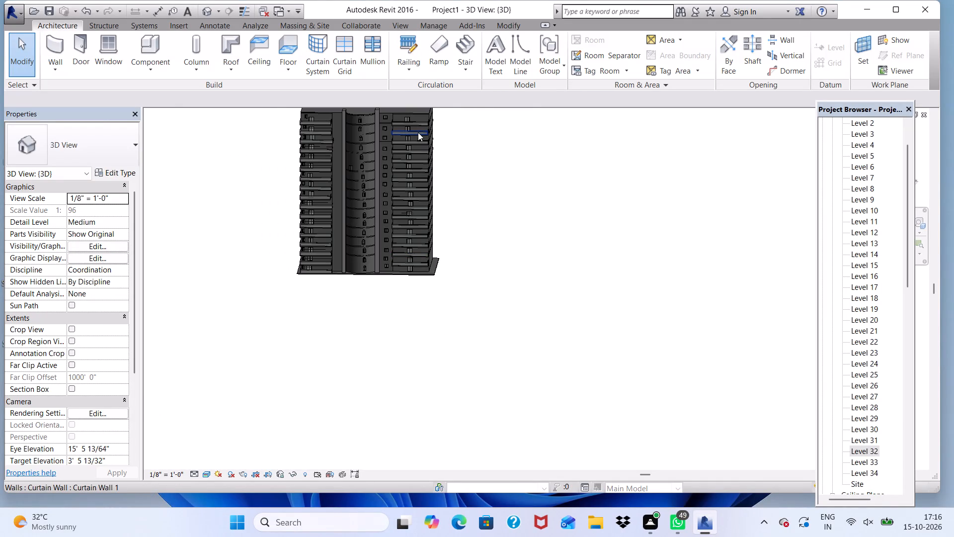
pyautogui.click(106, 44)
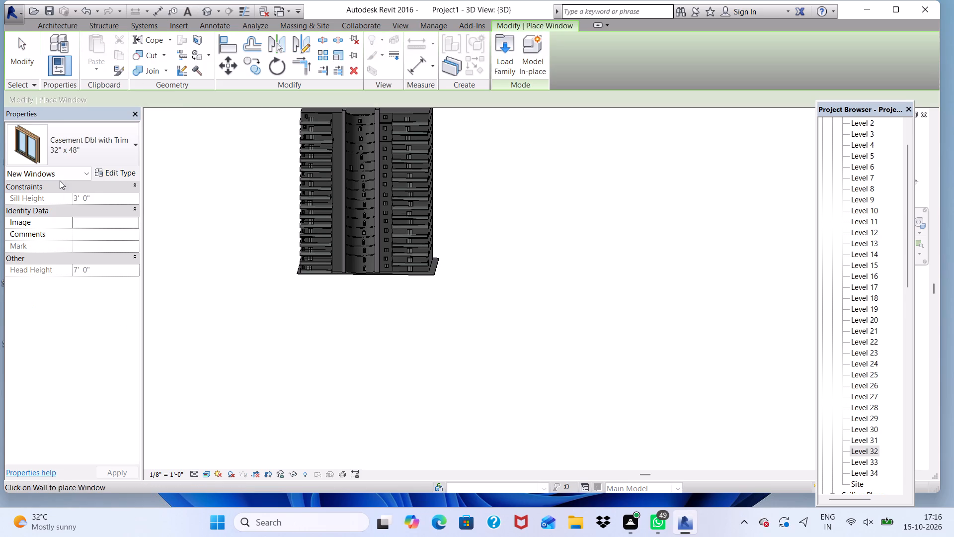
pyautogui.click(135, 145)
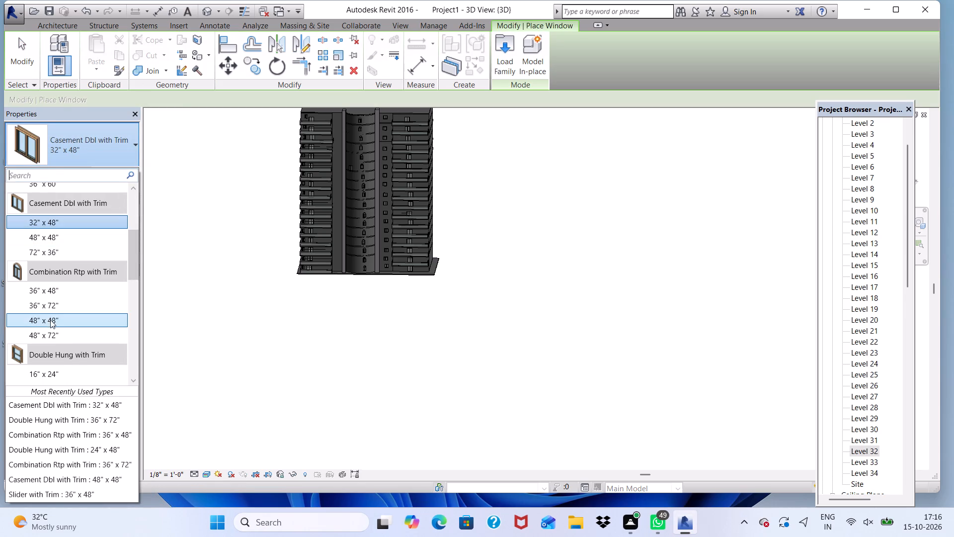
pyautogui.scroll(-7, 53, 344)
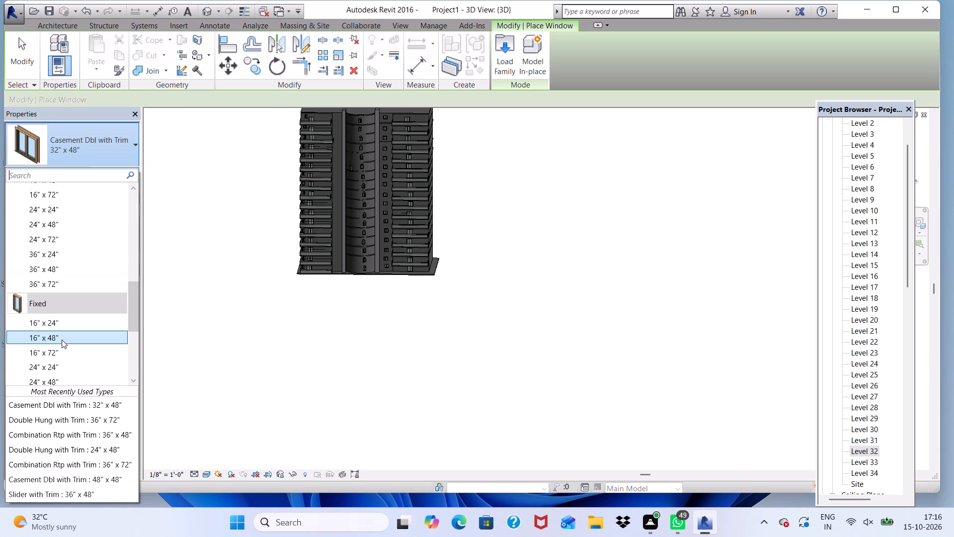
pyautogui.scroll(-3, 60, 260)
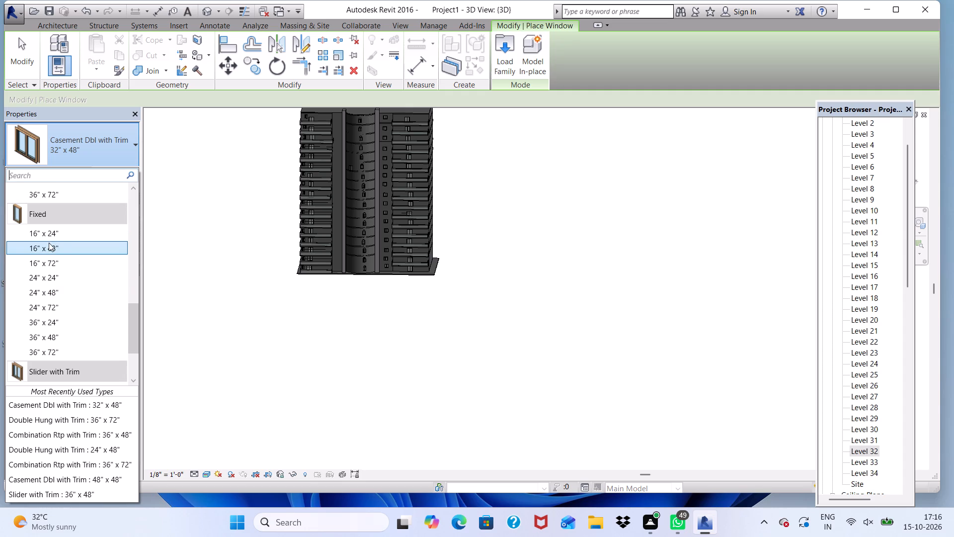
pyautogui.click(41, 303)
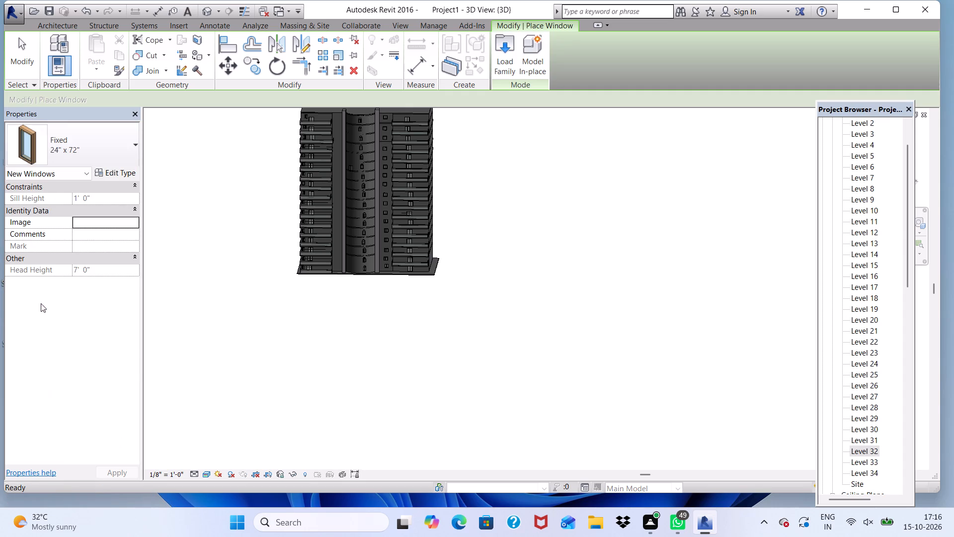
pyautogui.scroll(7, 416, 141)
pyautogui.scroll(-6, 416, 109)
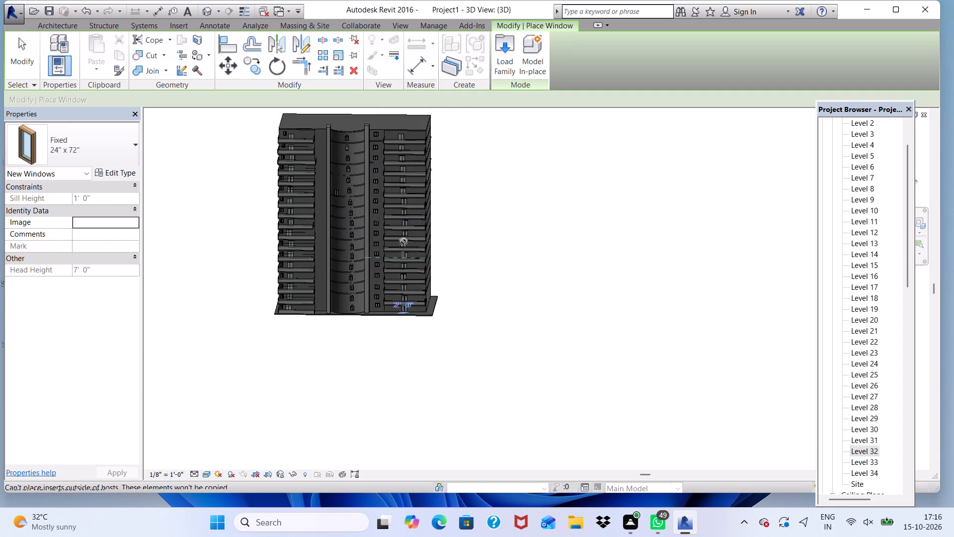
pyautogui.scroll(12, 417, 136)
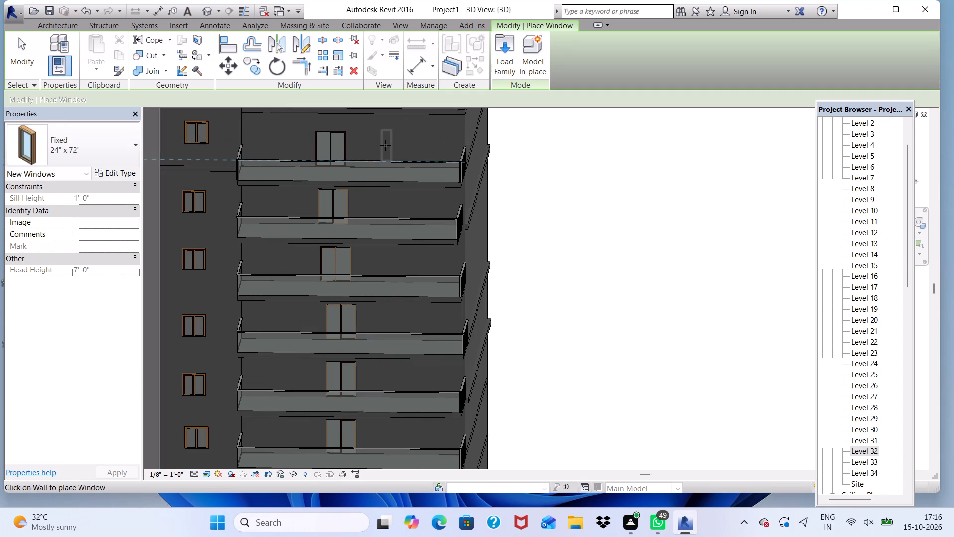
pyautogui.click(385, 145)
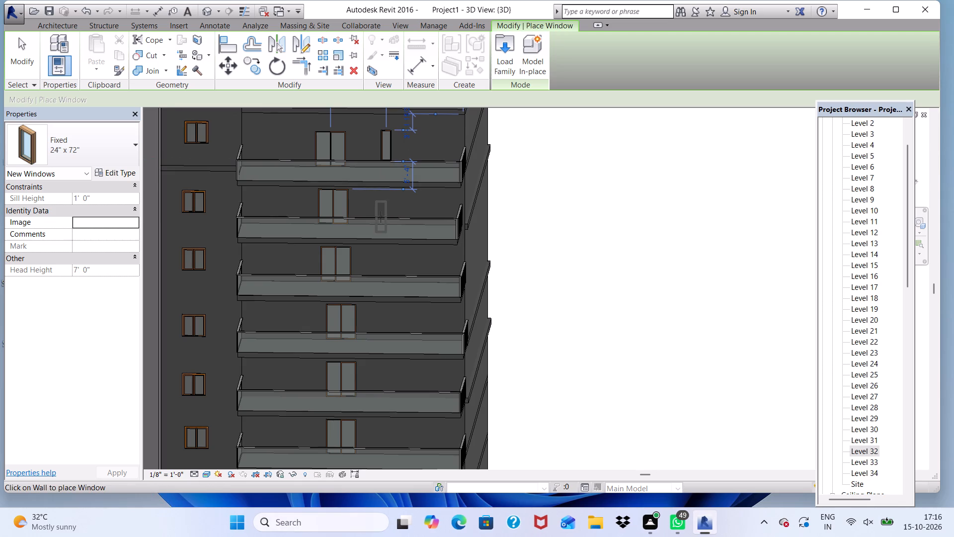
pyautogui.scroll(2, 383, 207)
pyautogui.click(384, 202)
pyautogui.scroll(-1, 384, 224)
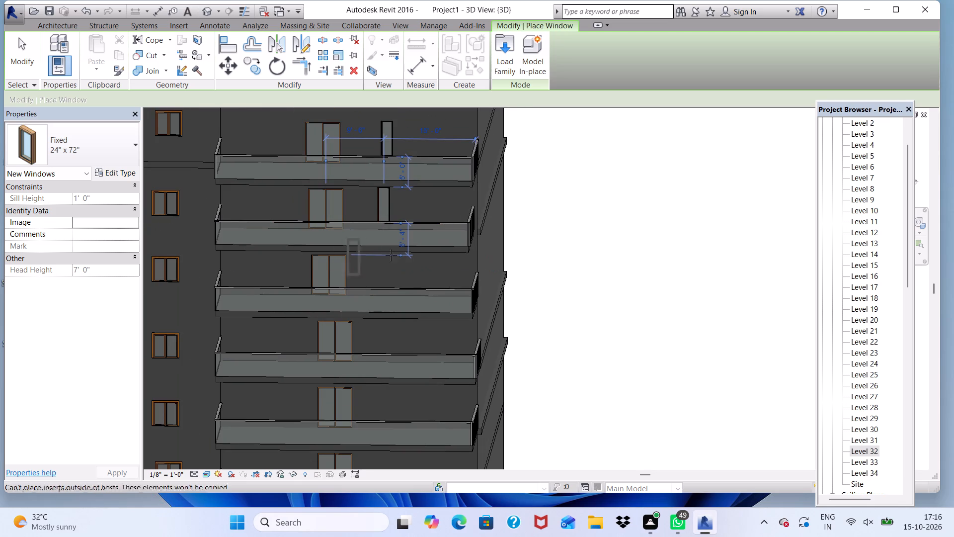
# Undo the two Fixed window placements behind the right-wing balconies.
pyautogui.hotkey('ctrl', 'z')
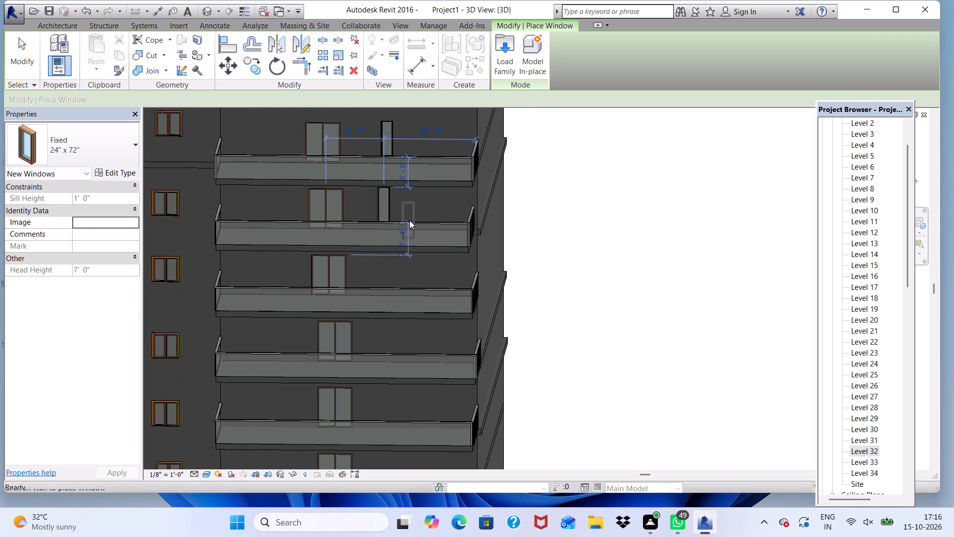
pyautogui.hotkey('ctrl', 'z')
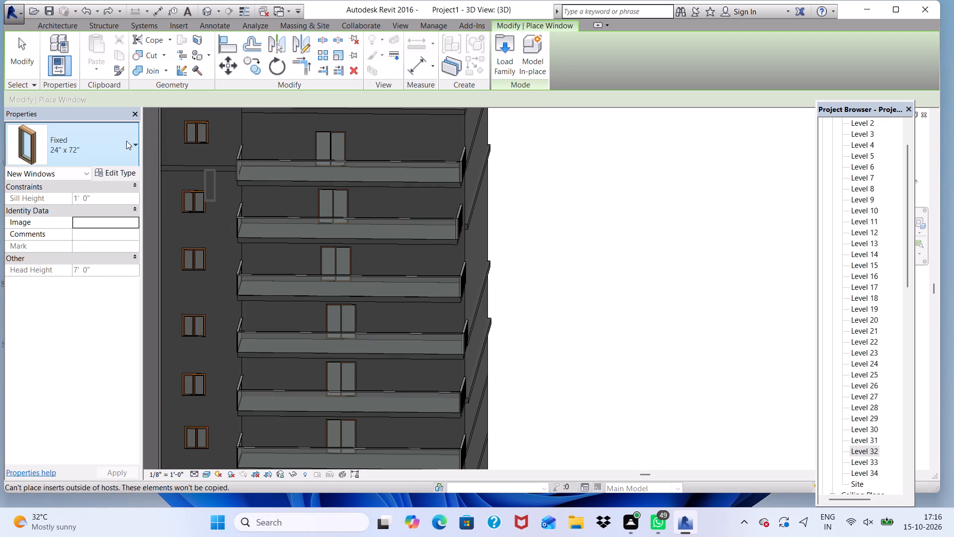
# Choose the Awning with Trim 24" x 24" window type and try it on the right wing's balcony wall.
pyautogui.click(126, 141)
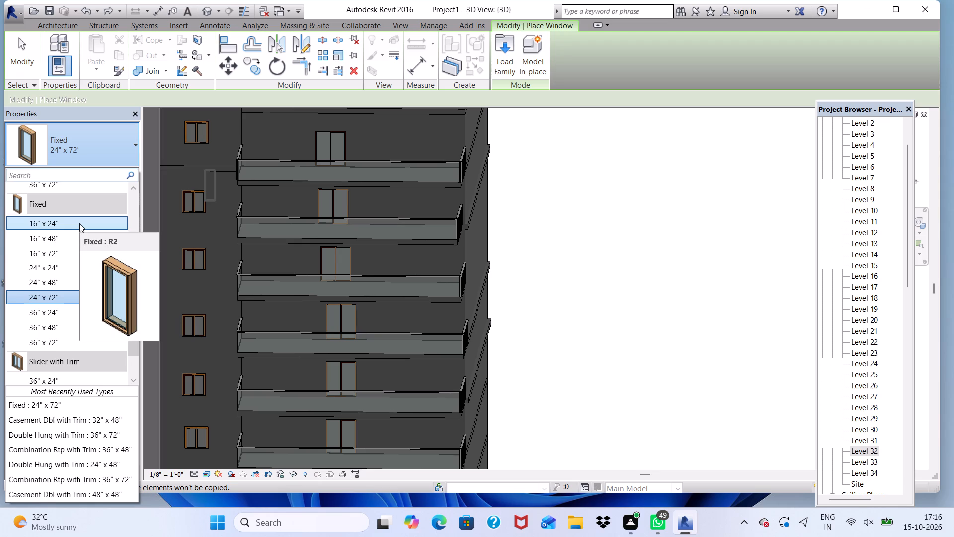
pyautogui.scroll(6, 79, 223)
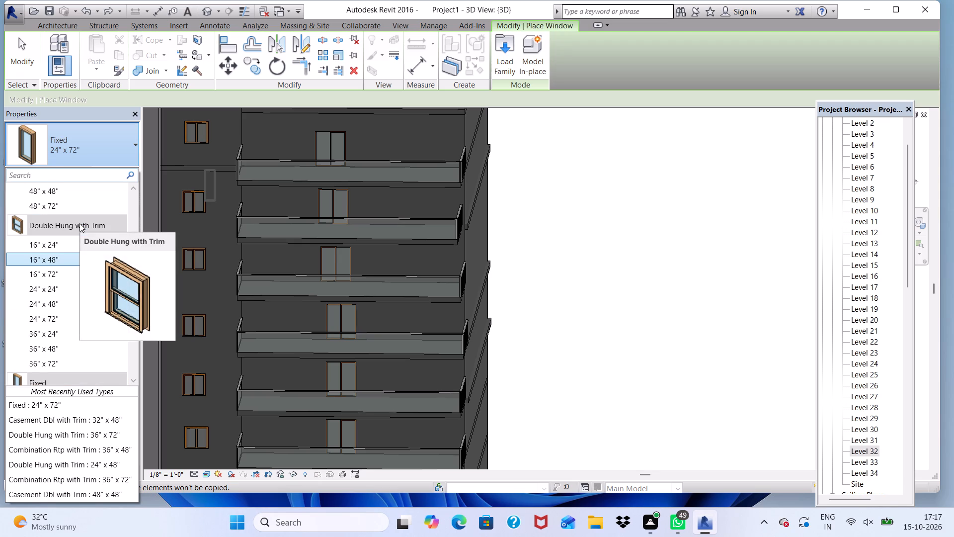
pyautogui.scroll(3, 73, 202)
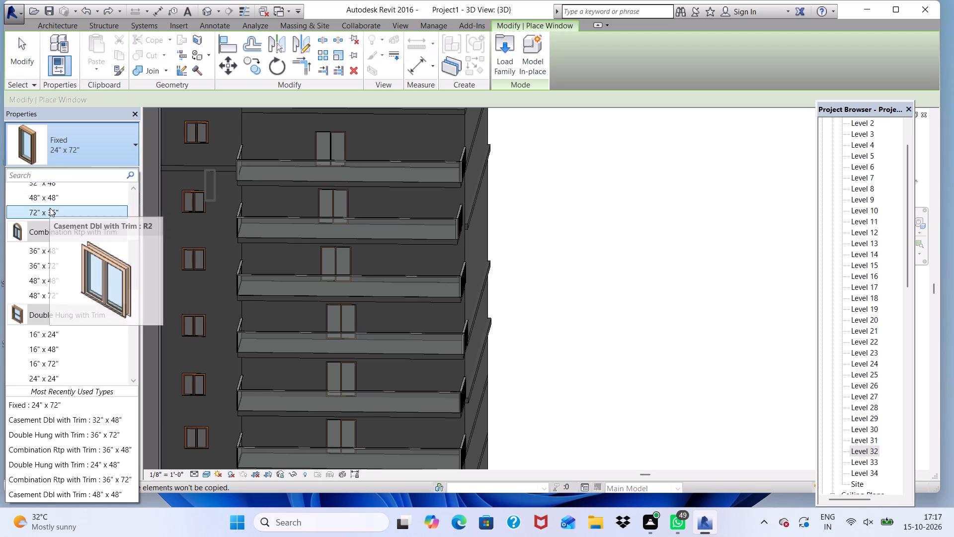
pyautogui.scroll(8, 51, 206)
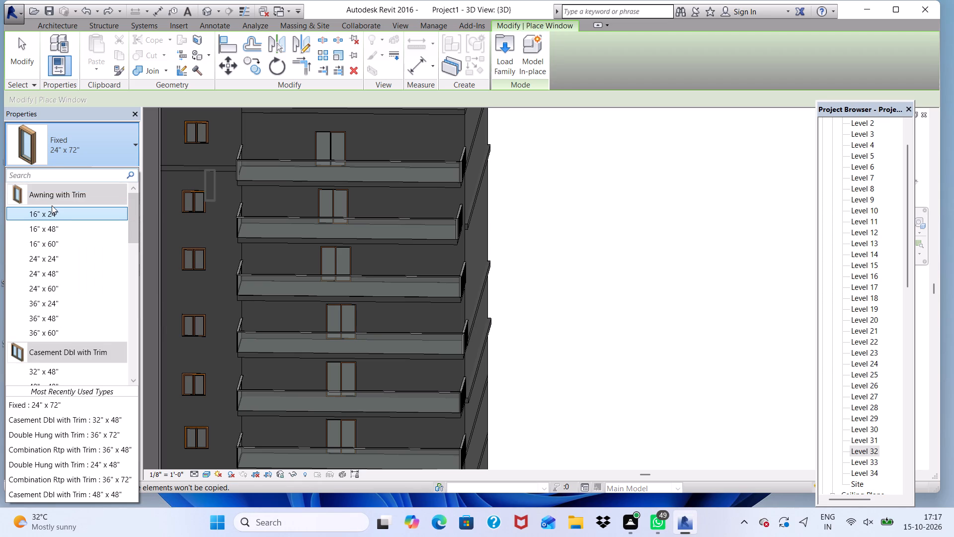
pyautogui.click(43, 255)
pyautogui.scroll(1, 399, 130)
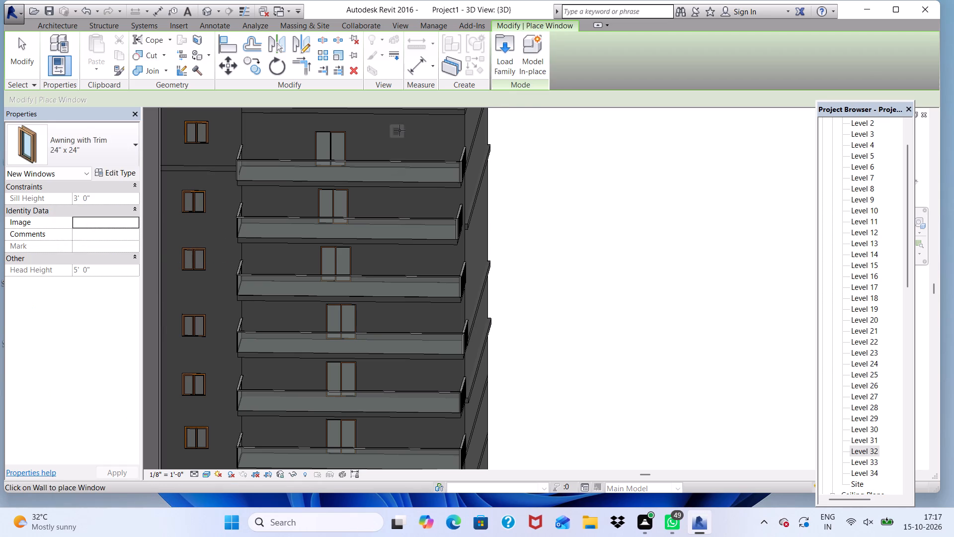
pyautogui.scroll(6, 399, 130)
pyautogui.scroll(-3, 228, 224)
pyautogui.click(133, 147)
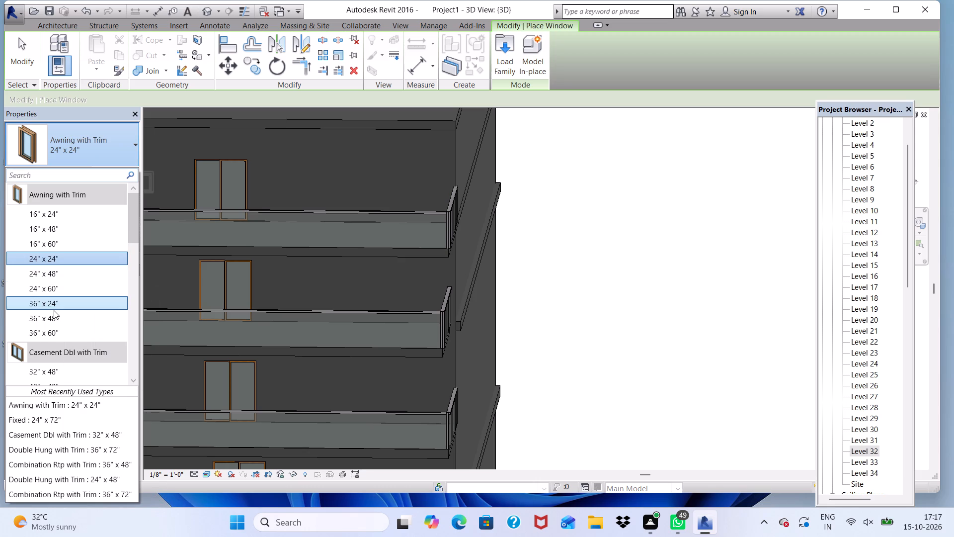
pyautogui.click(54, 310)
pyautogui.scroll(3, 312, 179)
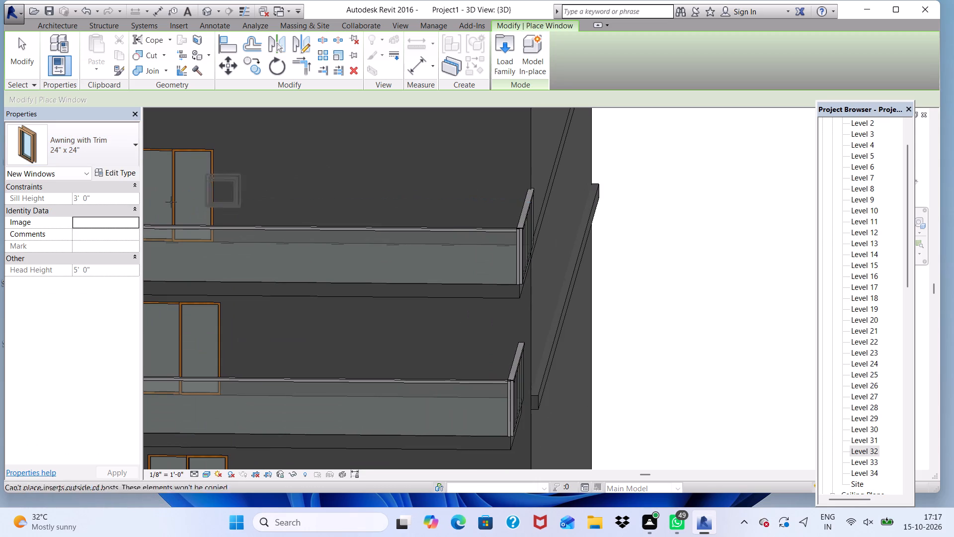
# Look through the available window families and sizes for one that suits the wall beside the balcony doors.
pyautogui.click(129, 144)
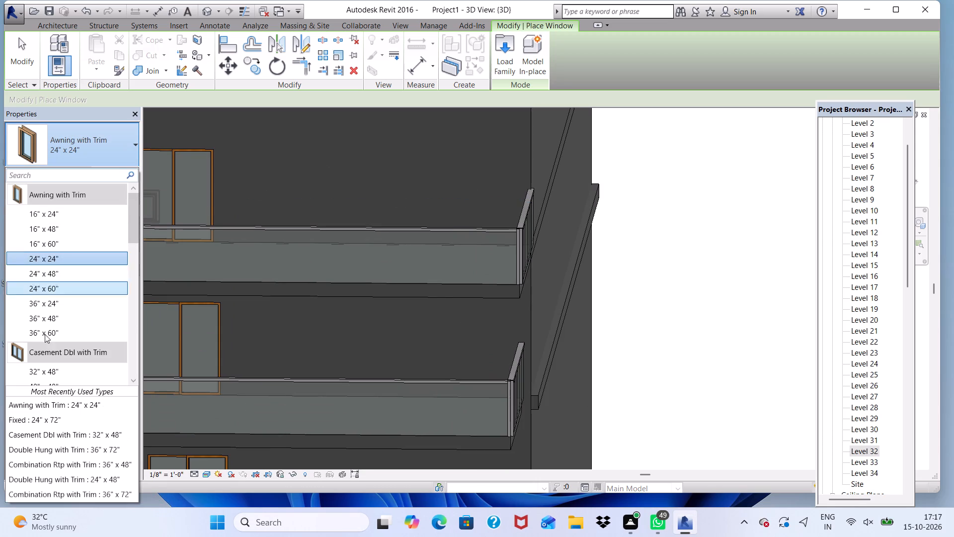
pyautogui.scroll(-5, 53, 362)
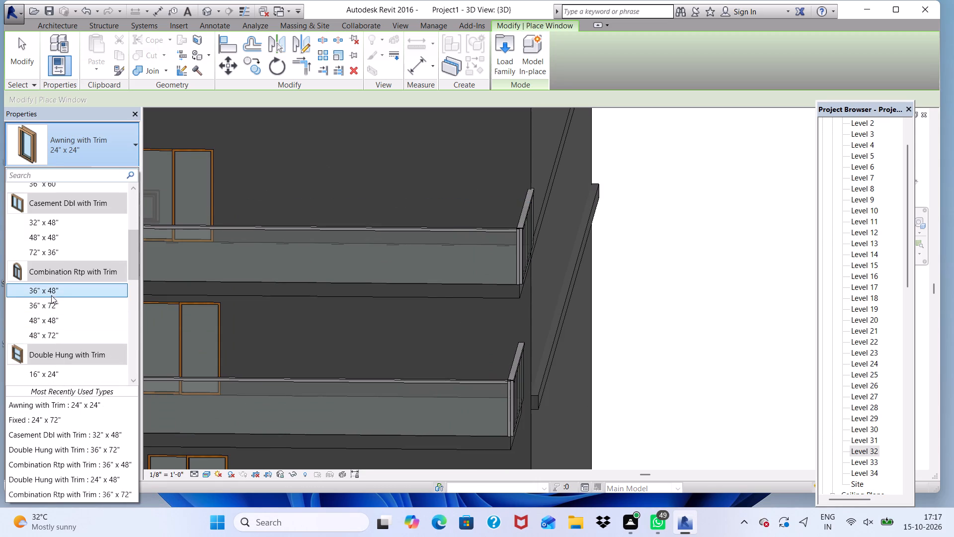
pyautogui.scroll(-5, 56, 293)
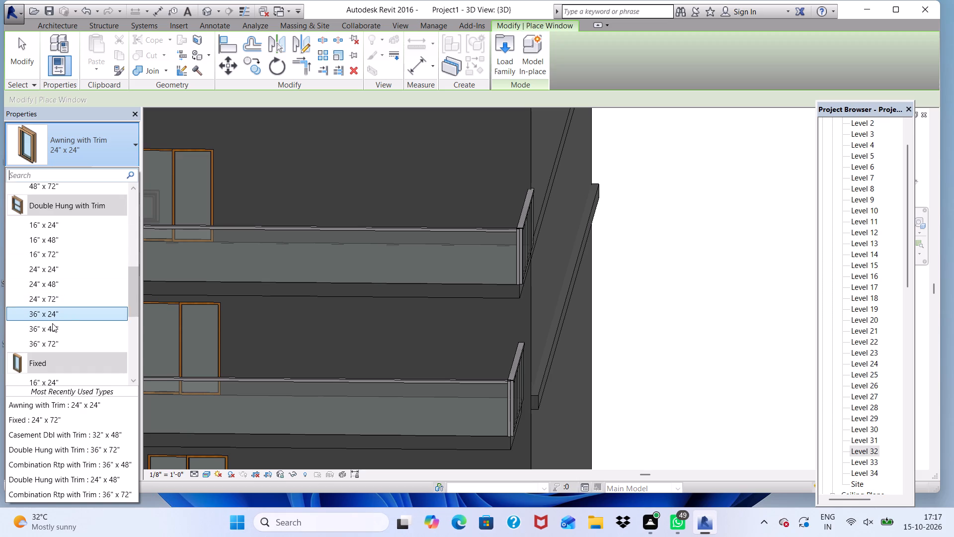
pyautogui.scroll(-5, 43, 356)
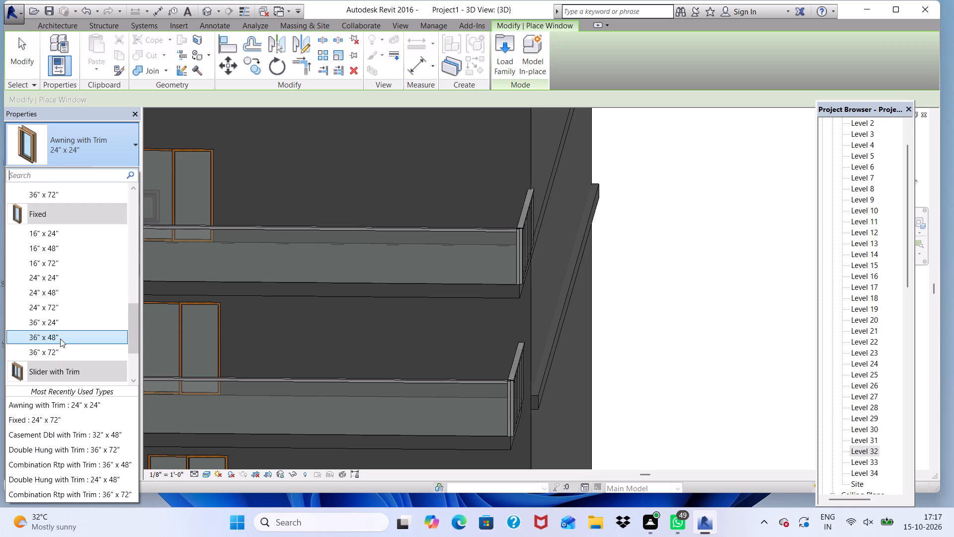
pyautogui.scroll(-2, 44, 360)
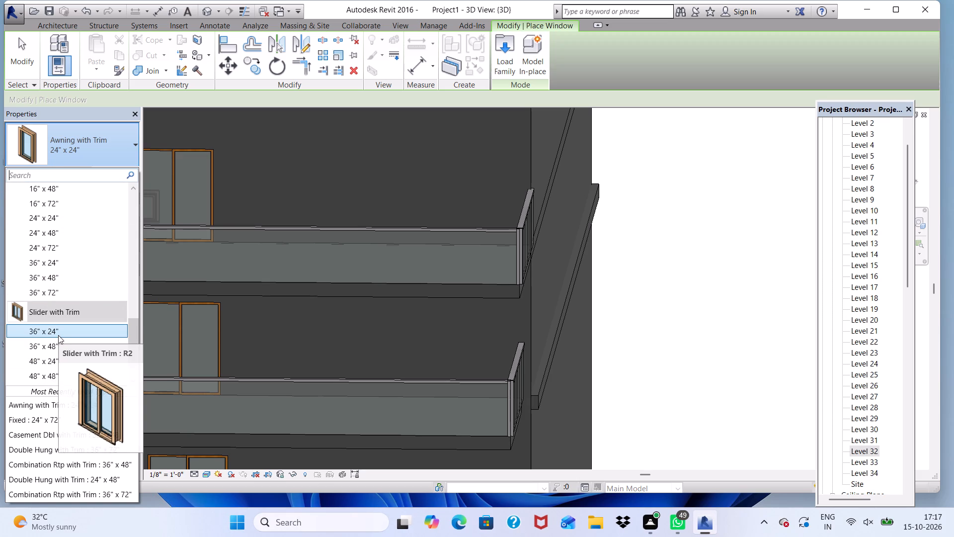
pyautogui.scroll(-2, 59, 326)
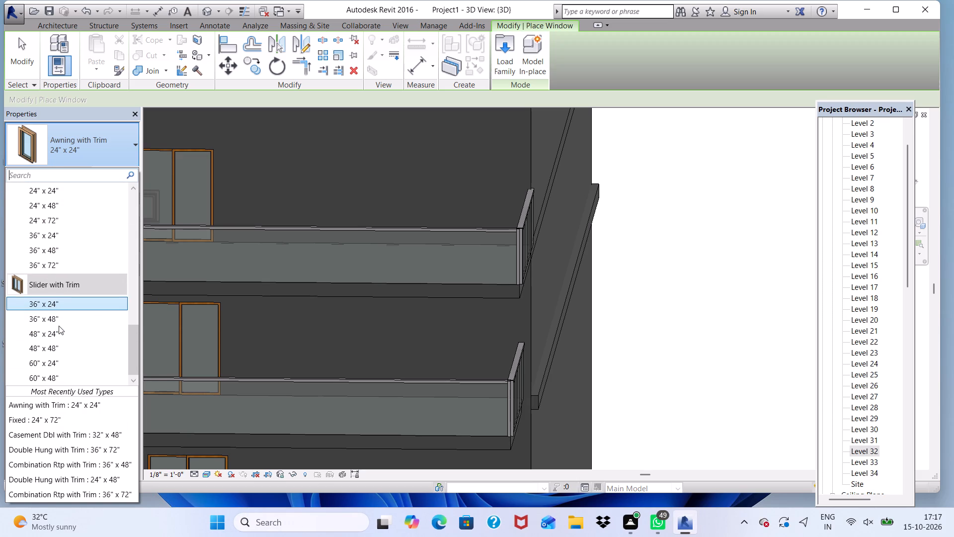
pyautogui.scroll(-6, 59, 326)
pyautogui.scroll(6, 67, 265)
pyautogui.scroll(3, 93, 147)
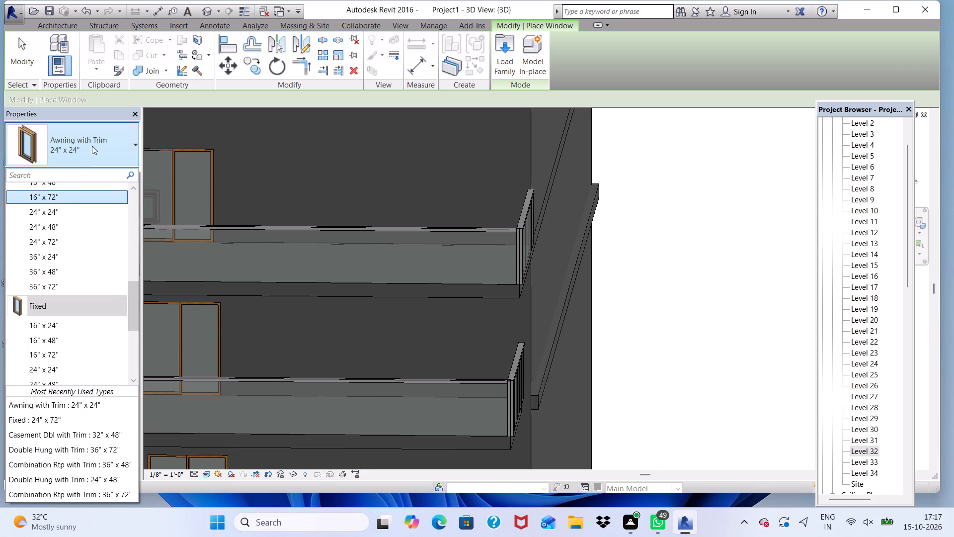
pyautogui.scroll(5, 68, 197)
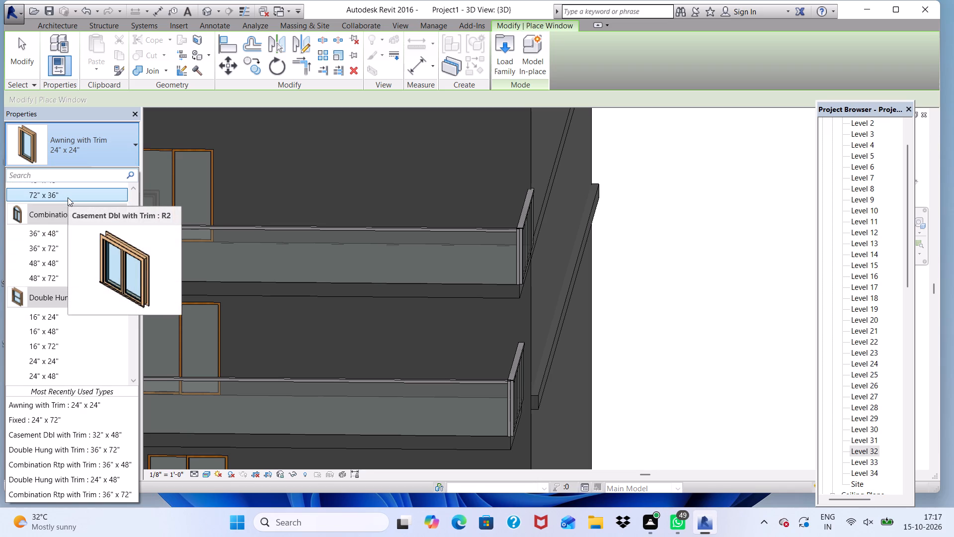
pyautogui.scroll(11, 56, 207)
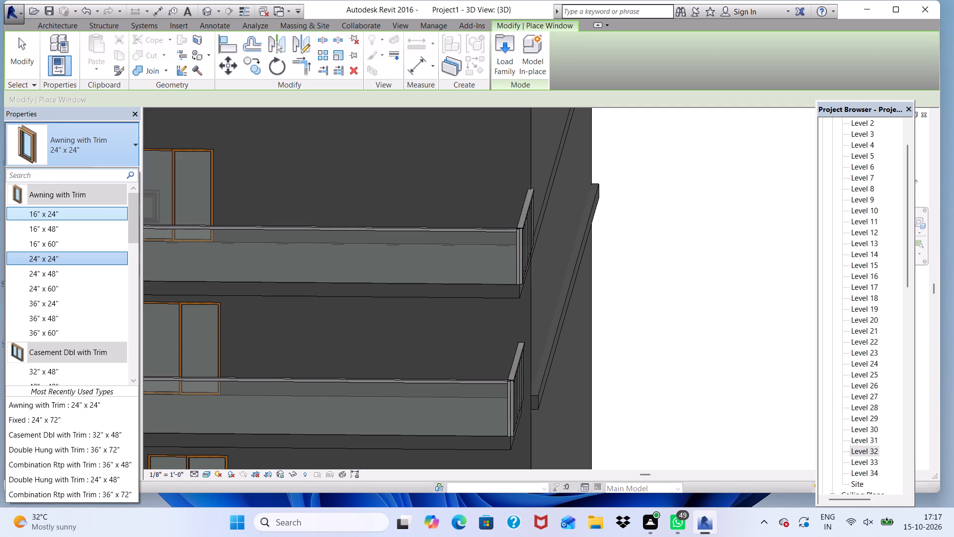
pyautogui.click(133, 142)
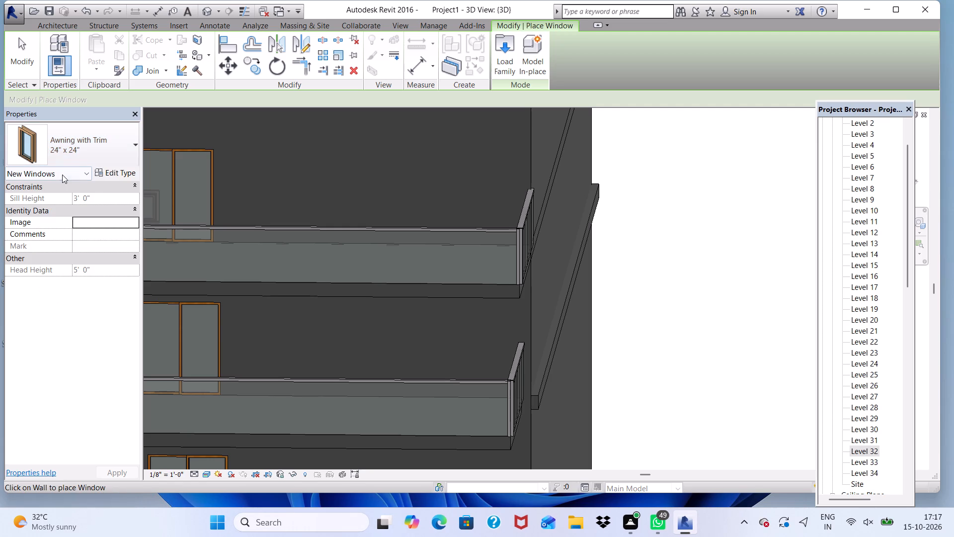
# Choose the Awning with Trim 16" x 48" window type and place it behind three consecutive right-wing balconies, about 7.5 to 9 ft from the door centres.
pyautogui.click(135, 146)
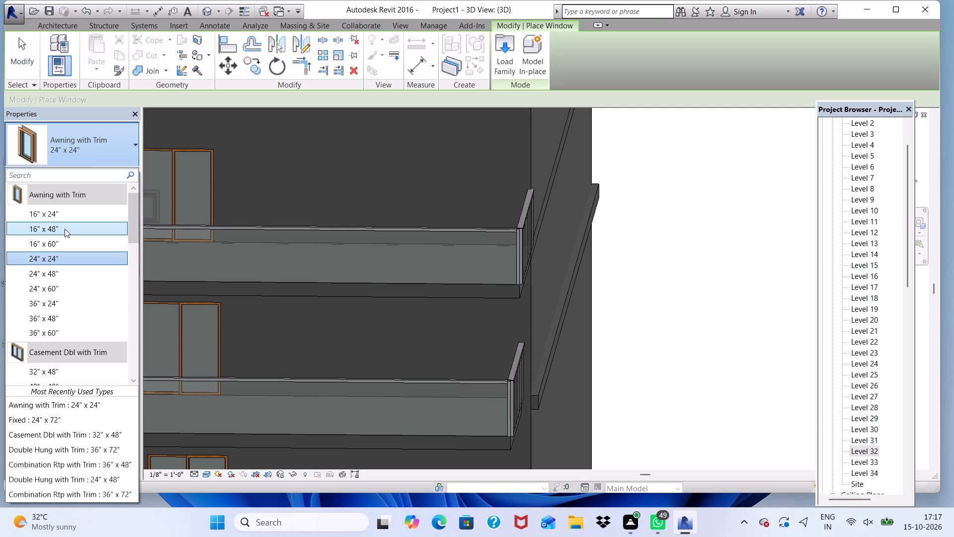
pyautogui.click(65, 229)
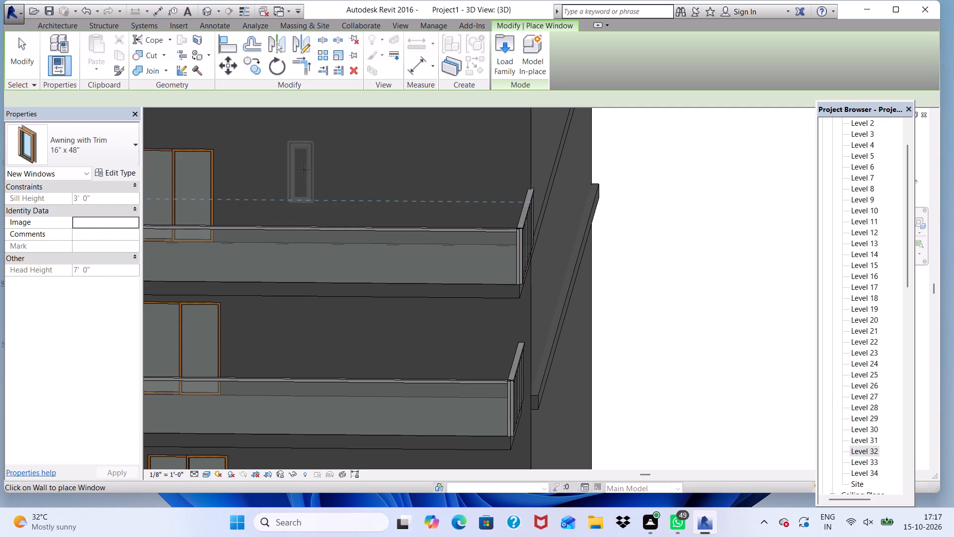
pyautogui.click(301, 172)
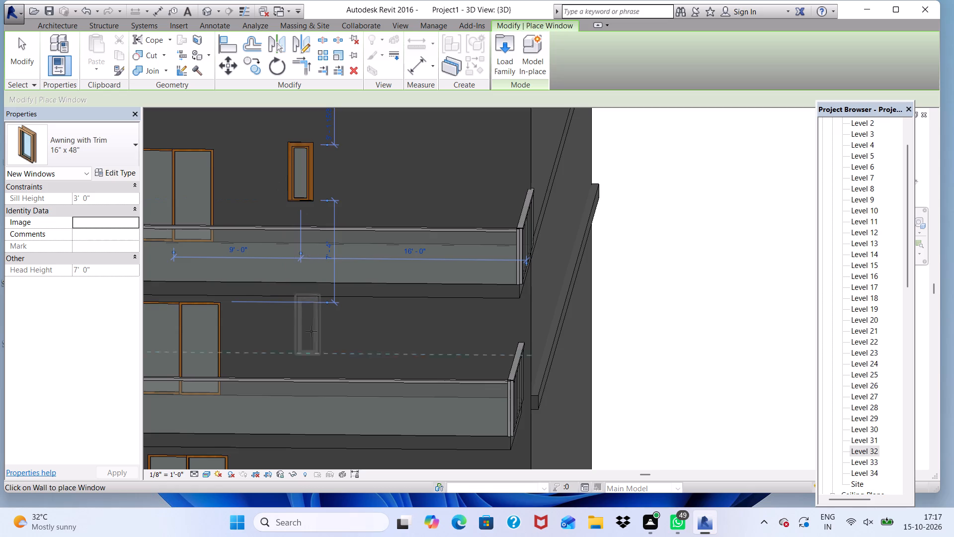
pyautogui.scroll(5, 311, 329)
pyautogui.click(288, 330)
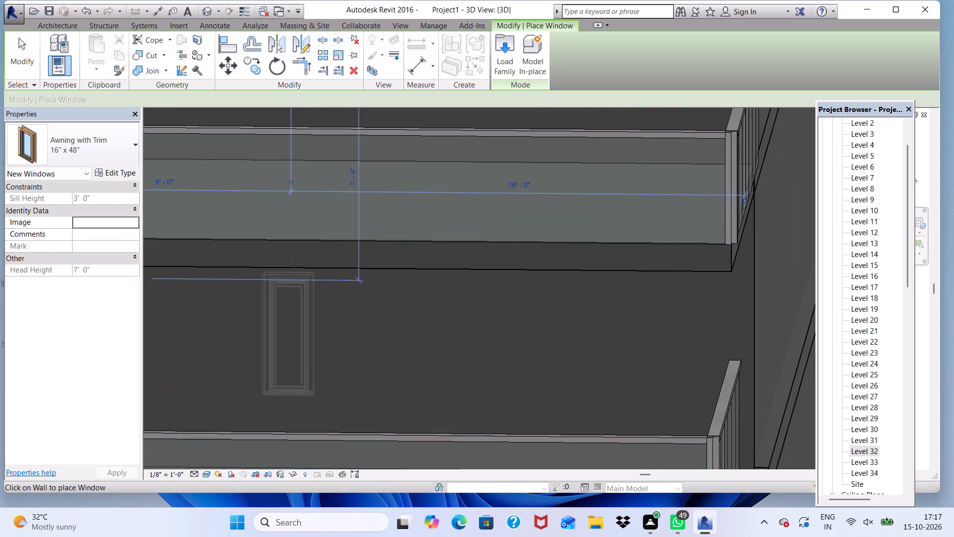
pyautogui.scroll(-5, 295, 256)
pyautogui.scroll(-4, 359, 183)
pyautogui.scroll(7, 321, 334)
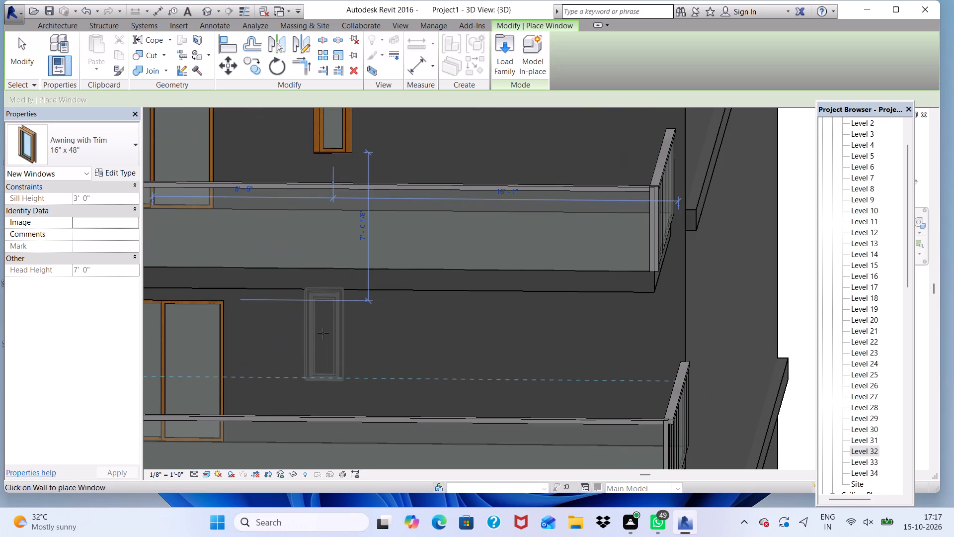
pyautogui.click(324, 344)
# Place Awning with Trim 16" x 48" windows behind the next three balconies down the right wing, about 7 to 8 ft from the door centres.
pyautogui.scroll(-7, 344, 183)
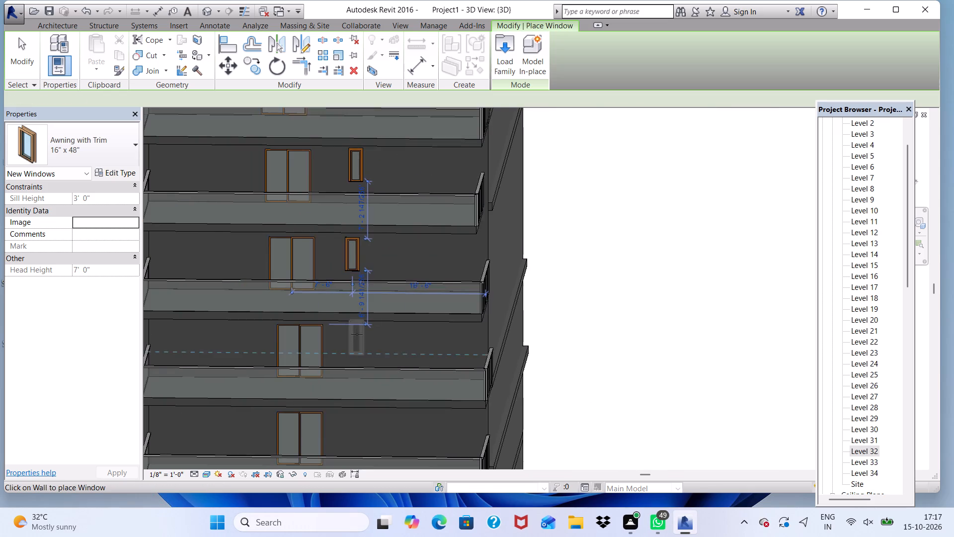
pyautogui.scroll(4, 356, 334)
pyautogui.click(355, 346)
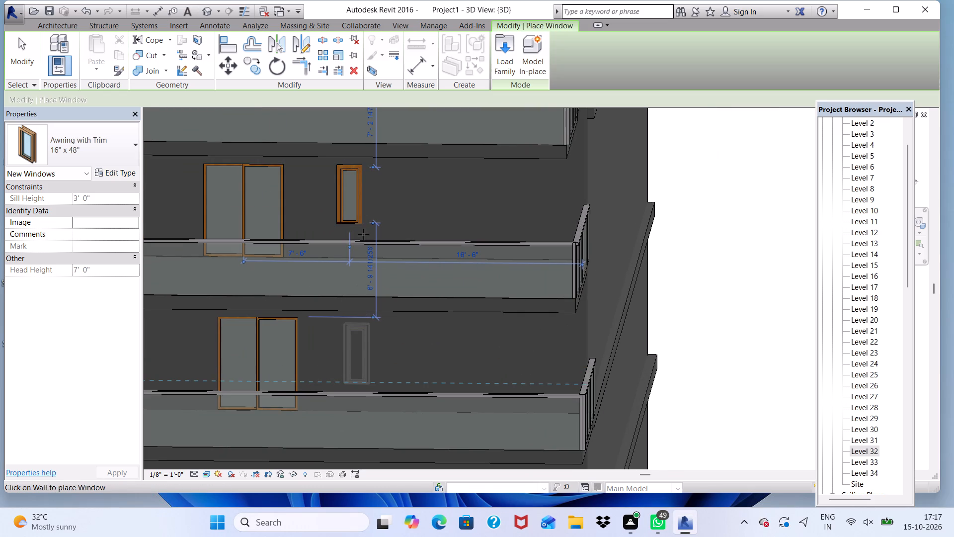
pyautogui.scroll(-7, 366, 175)
pyautogui.scroll(6, 396, 292)
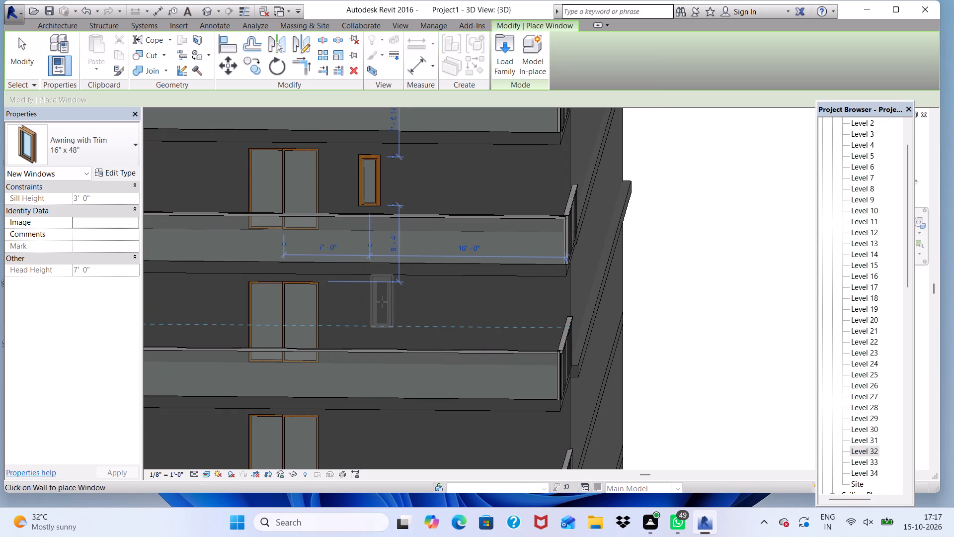
pyautogui.click(382, 302)
pyautogui.scroll(-5, 358, 207)
pyautogui.scroll(6, 378, 318)
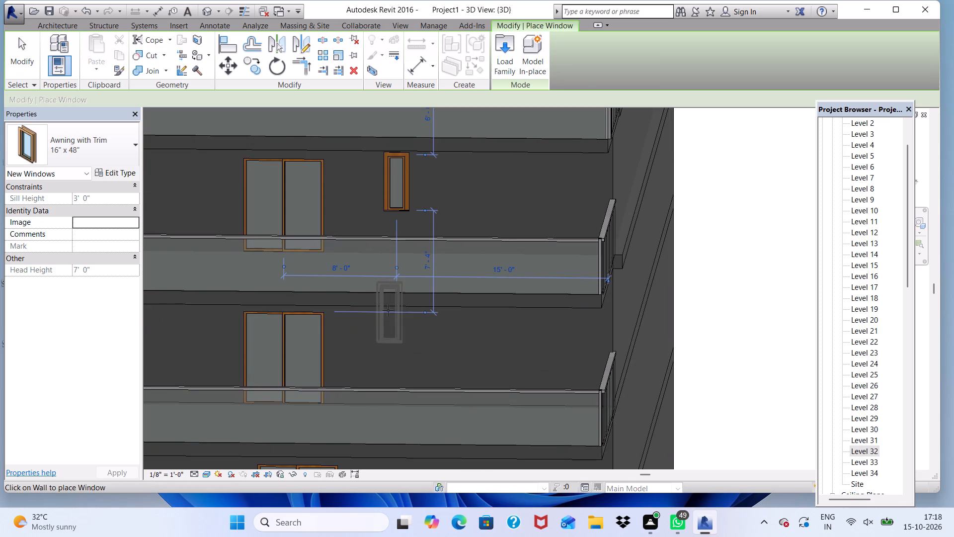
pyautogui.click(393, 347)
pyautogui.scroll(-1, 386, 202)
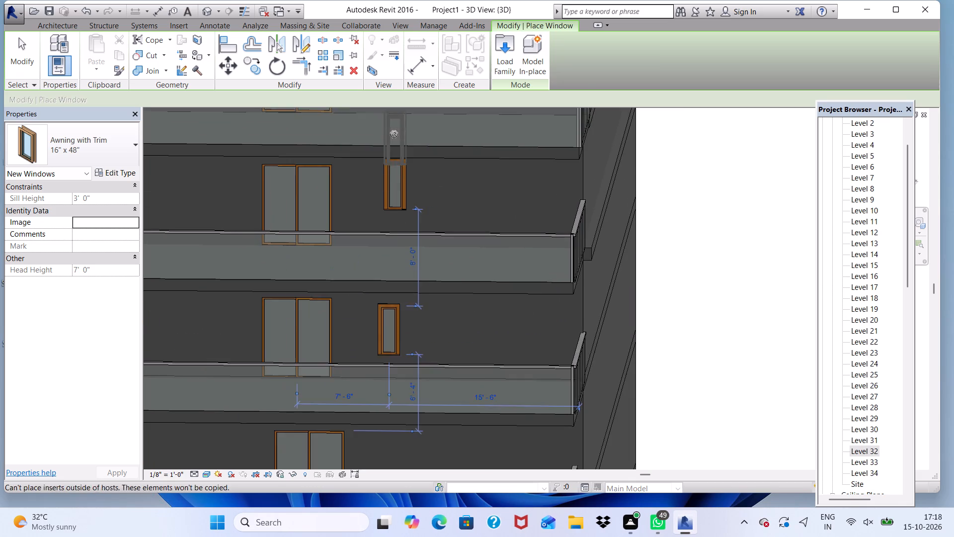
# Continue down the right wing, adding Awning with Trim 16" x 48" windows beside the sliding doors on the next three floors.
pyautogui.scroll(-3, 397, 206)
pyautogui.scroll(1, 401, 352)
pyautogui.scroll(-5, 423, 243)
pyautogui.scroll(-5, 514, 197)
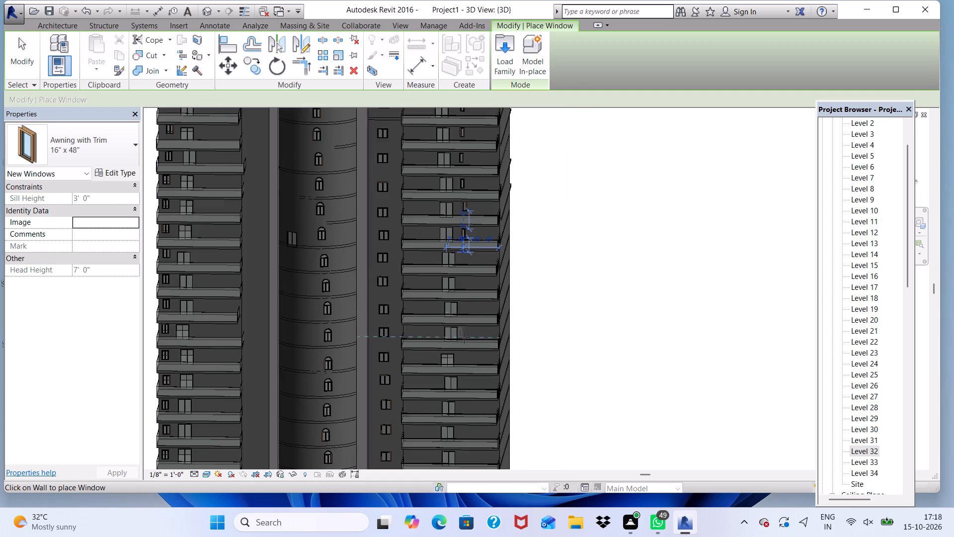
pyautogui.scroll(6, 460, 323)
pyautogui.scroll(5, 496, 173)
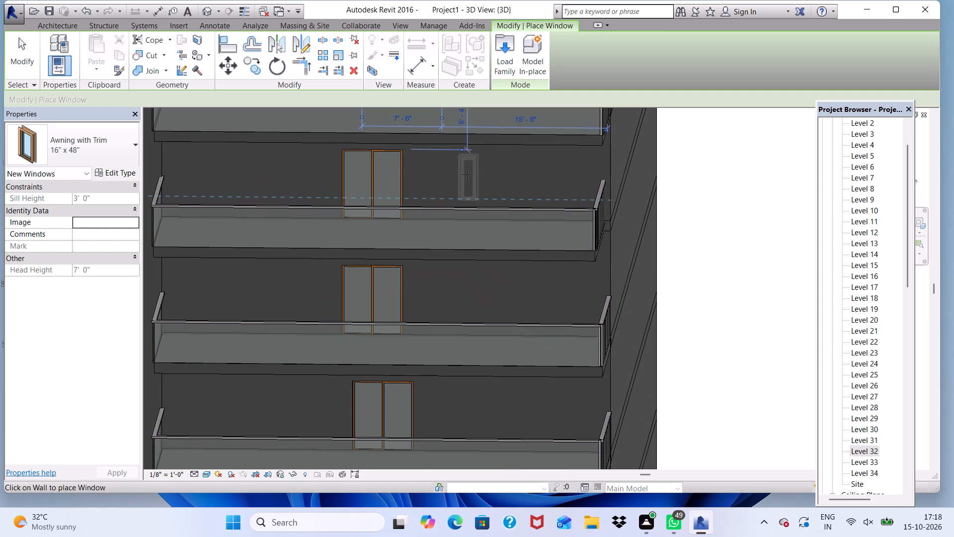
pyautogui.click(450, 177)
pyautogui.scroll(-6, 453, 188)
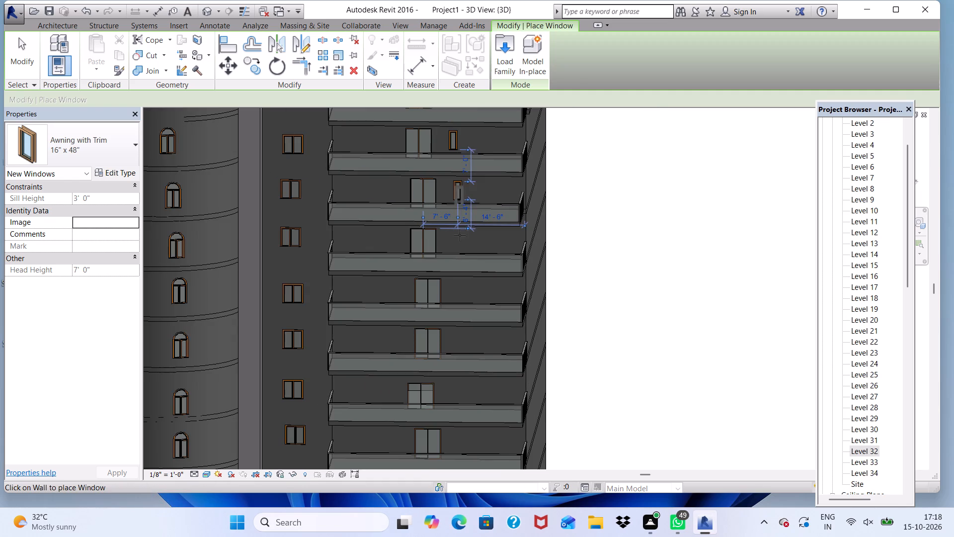
pyautogui.scroll(6, 457, 247)
pyautogui.click(460, 232)
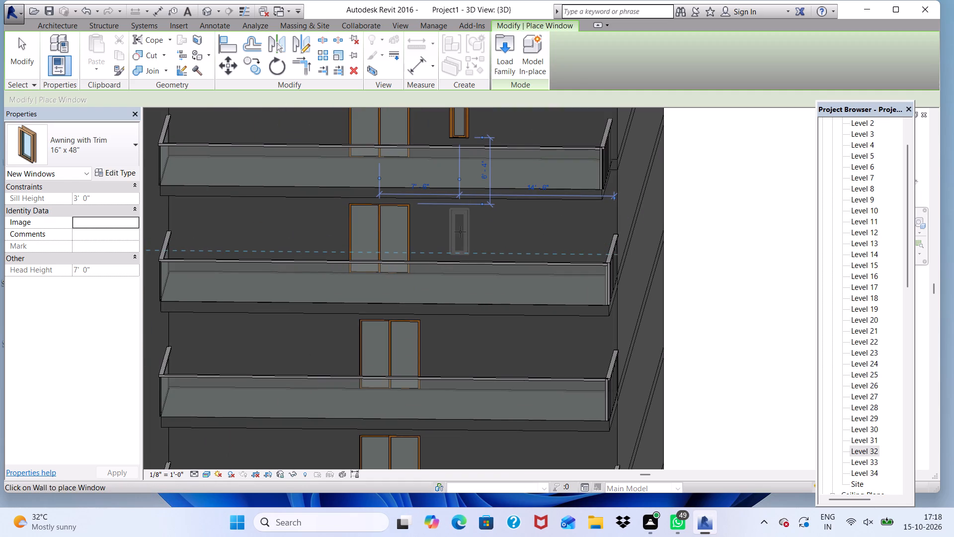
pyautogui.scroll(-5, 460, 232)
pyautogui.scroll(5, 483, 256)
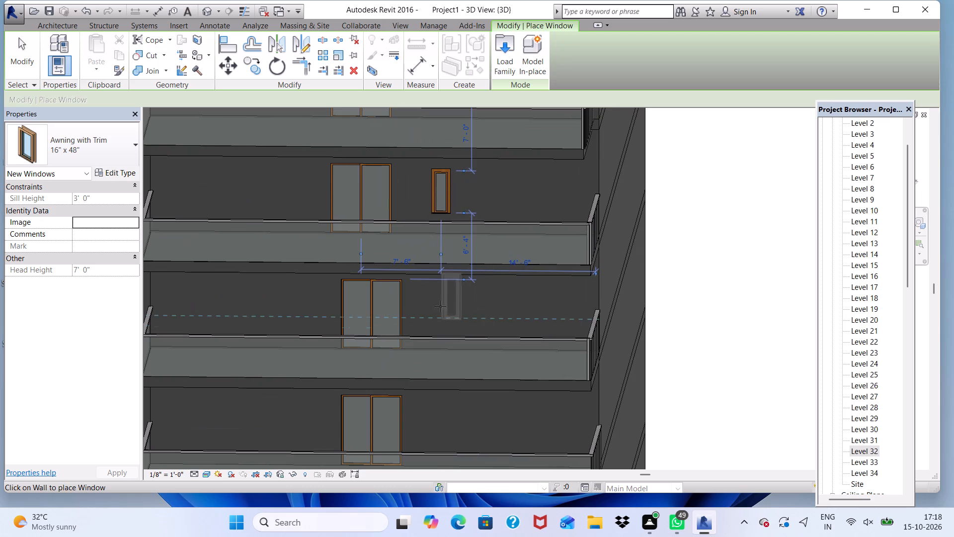
pyautogui.click(439, 305)
# Add Awning with Trim 16" x 48" windows beside the sliding doors behind the following three lower balconies of the right wing.
pyautogui.scroll(-4, 443, 294)
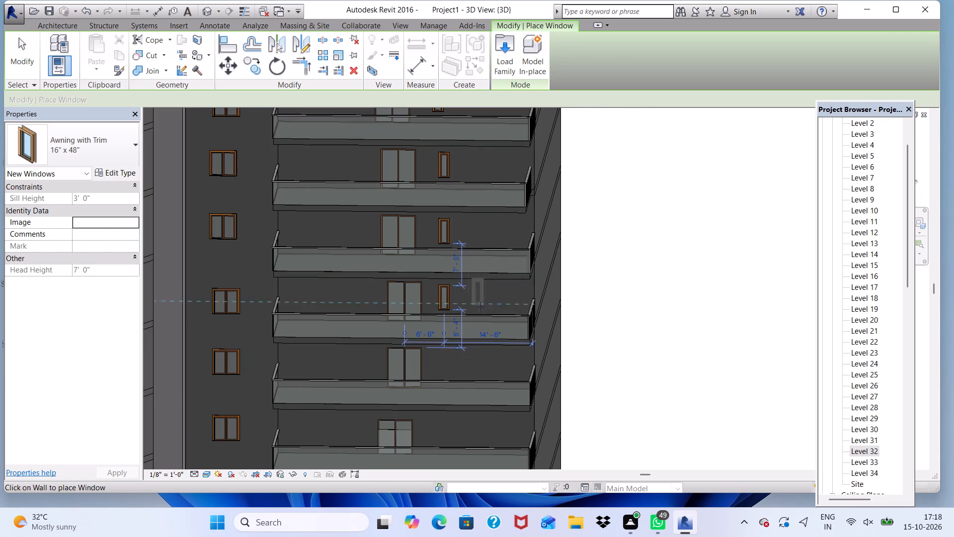
pyautogui.scroll(4, 458, 356)
pyautogui.scroll(-1, 382, 357)
pyautogui.scroll(4, 421, 371)
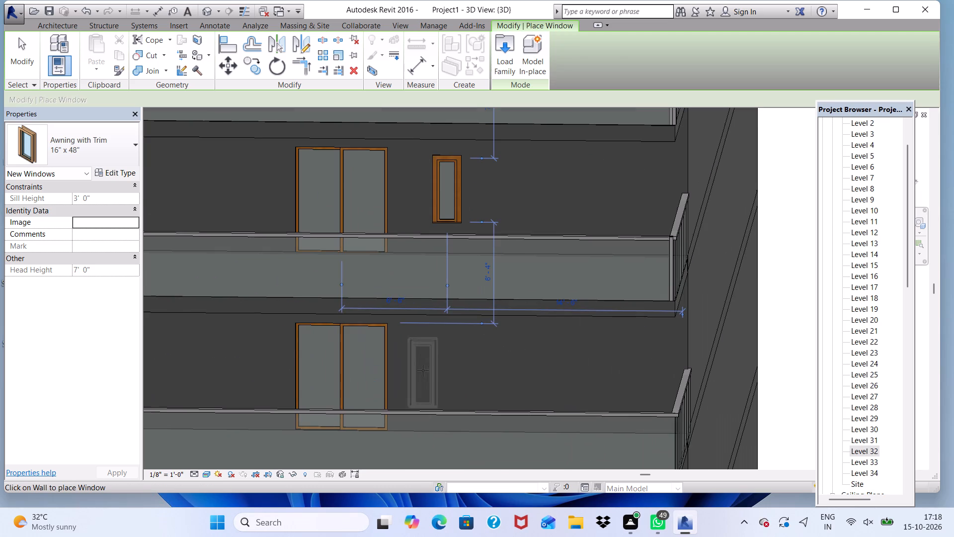
pyautogui.click(455, 360)
pyautogui.scroll(-5, 505, 196)
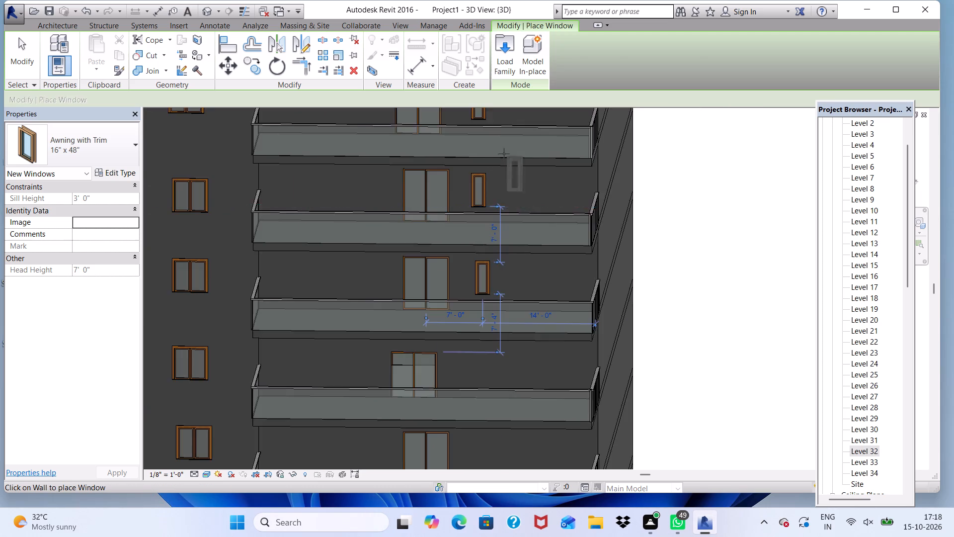
pyautogui.scroll(-4, 496, 167)
pyautogui.scroll(5, 481, 303)
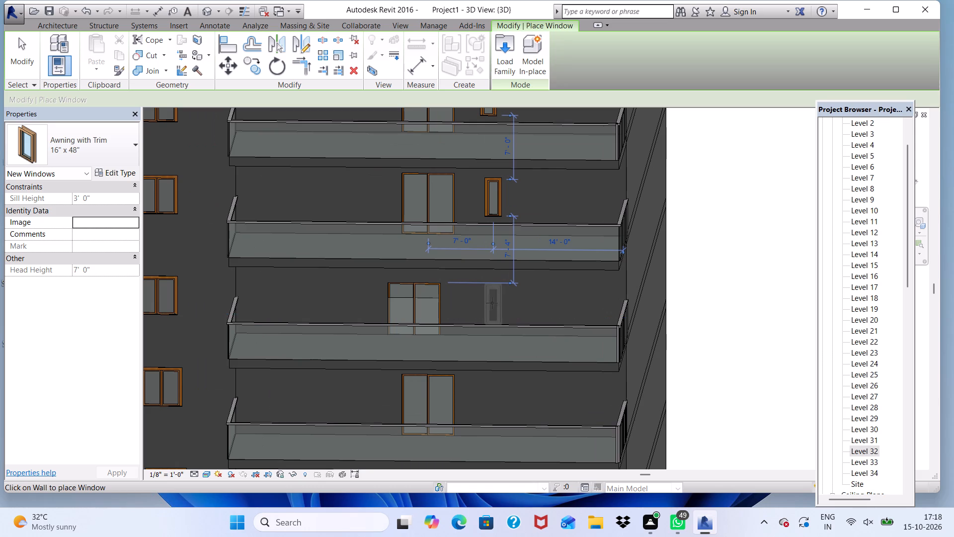
pyautogui.click(496, 299)
pyautogui.scroll(-5, 499, 278)
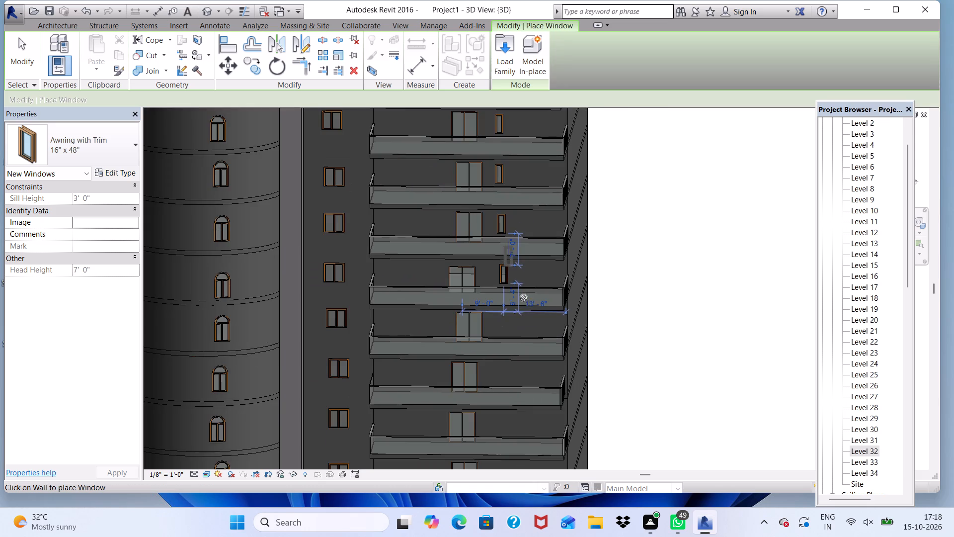
pyautogui.scroll(6, 511, 318)
pyautogui.click(495, 333)
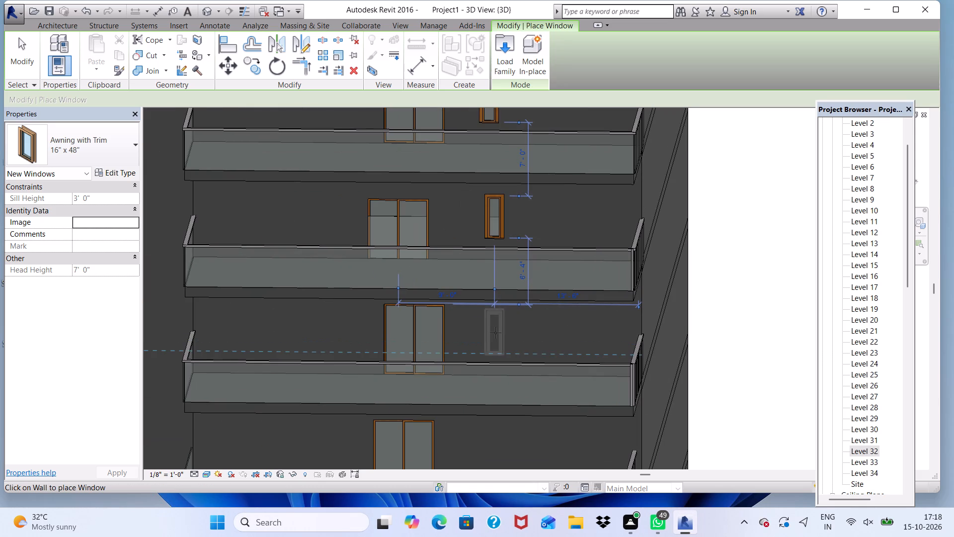
# Place three more Awning with Trim 16" x 48" windows beside the doors, working down to the second-lowest balcony of the right wing.
pyautogui.scroll(-5, 534, 214)
pyautogui.scroll(5, 533, 327)
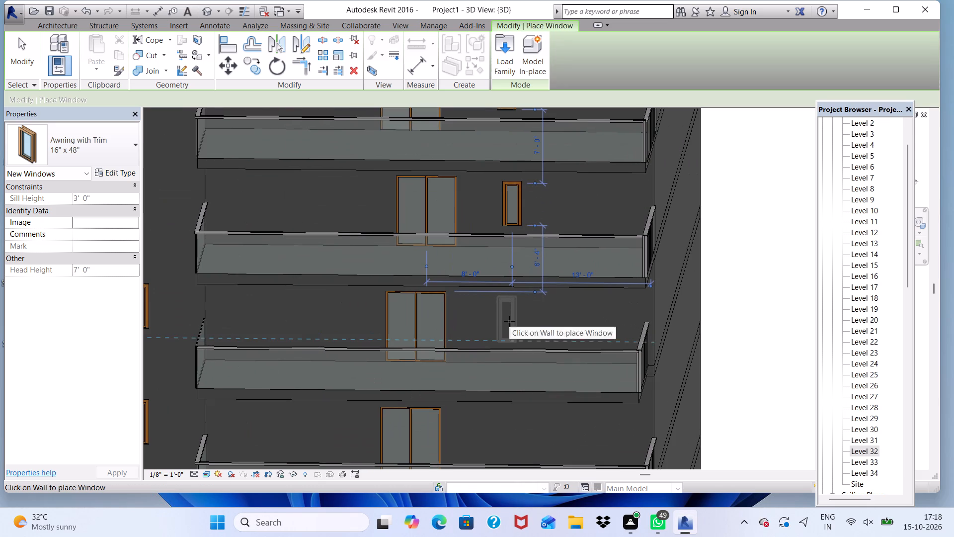
pyautogui.click(509, 320)
pyautogui.scroll(-6, 547, 268)
pyautogui.scroll(1, 515, 343)
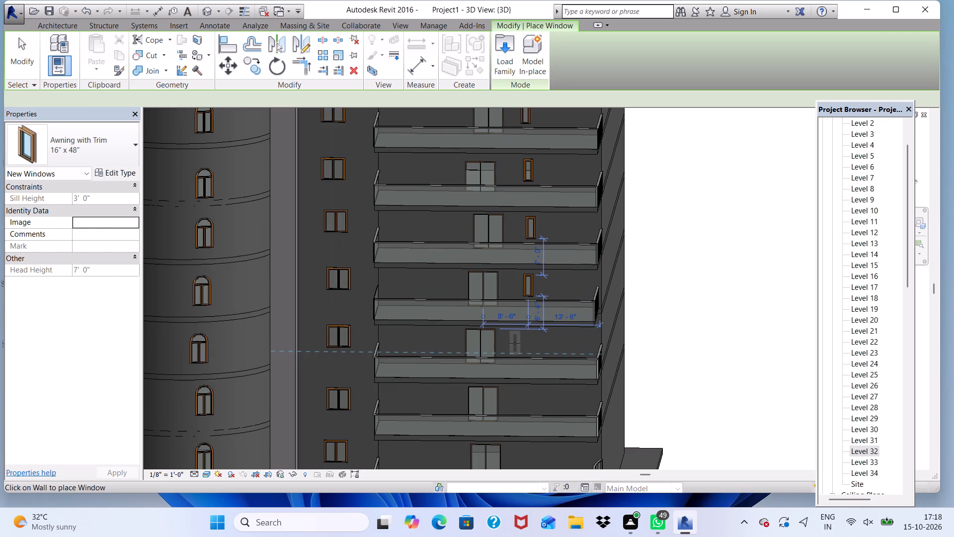
pyautogui.click(532, 341)
pyautogui.scroll(-3, 514, 263)
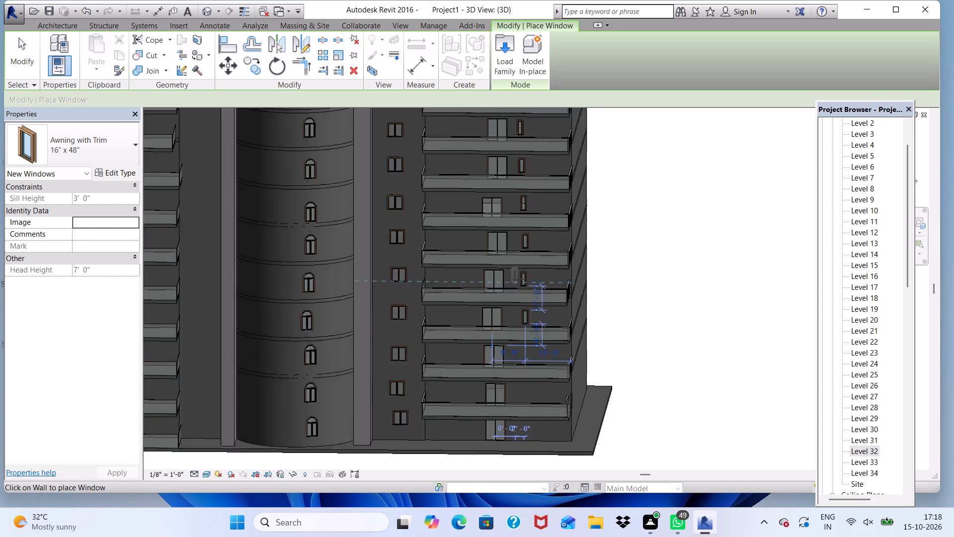
pyautogui.scroll(-3, 518, 279)
pyautogui.scroll(5, 528, 347)
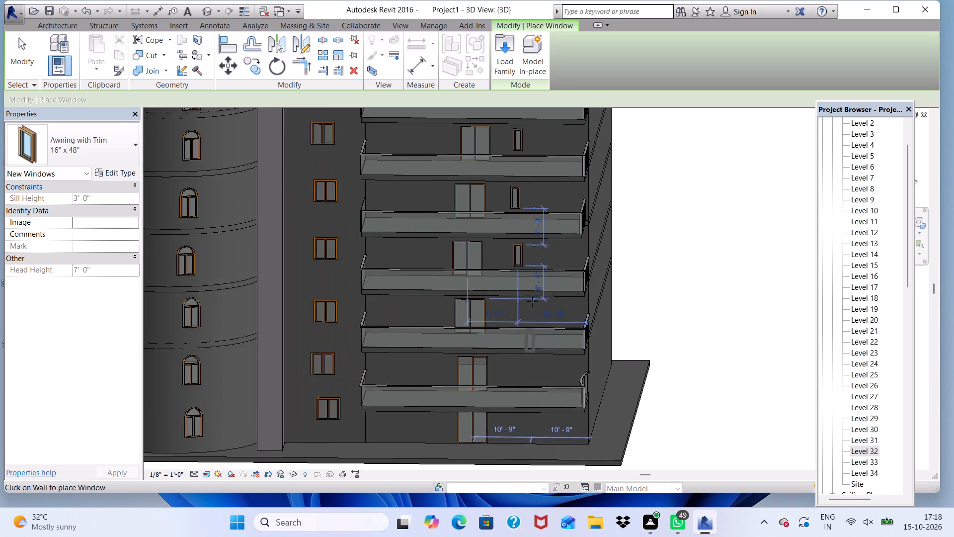
pyautogui.scroll(4, 532, 301)
pyautogui.click(521, 322)
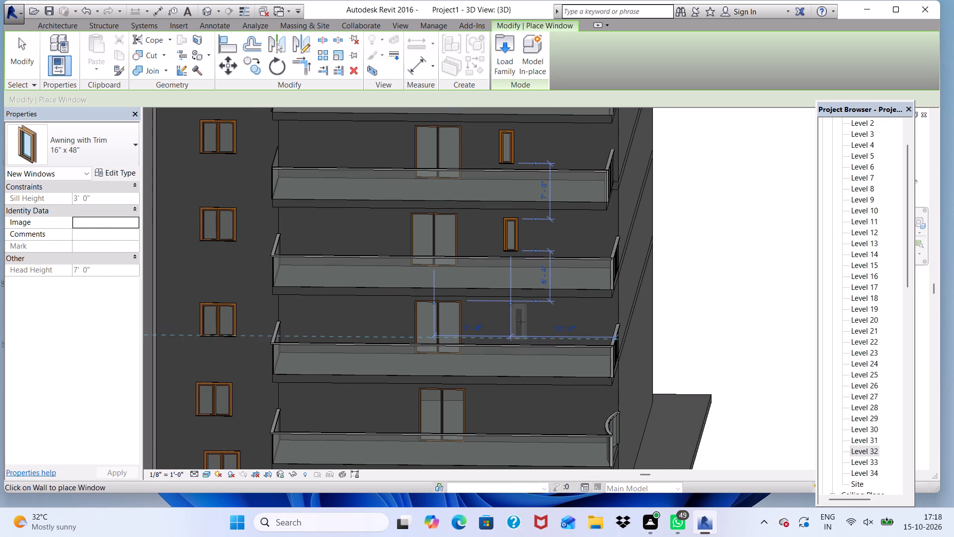
# Place the last two Awning with Trim 16" x 48" windows behind the lowest balcony and on the ground floor, and end window placement.
pyautogui.scroll(-5, 551, 231)
pyautogui.scroll(3, 526, 328)
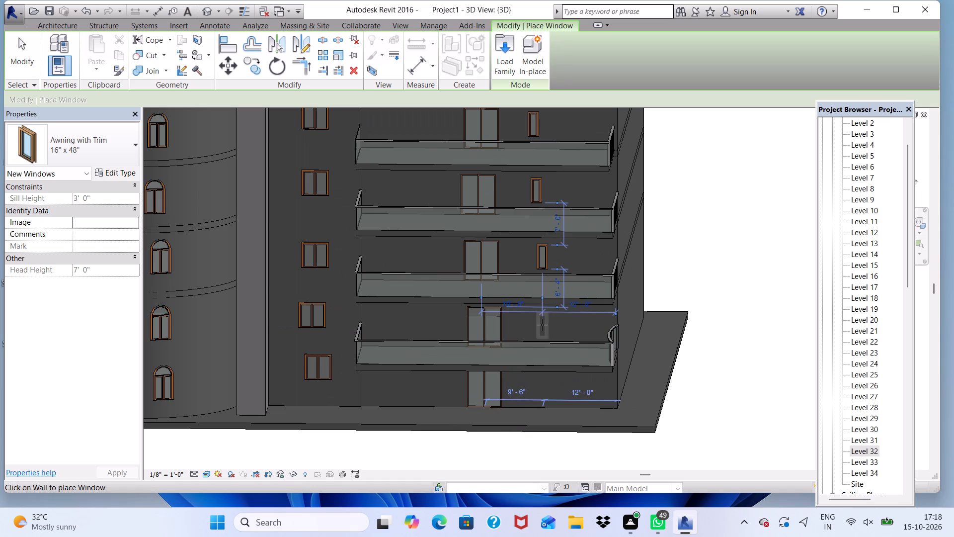
pyautogui.click(543, 325)
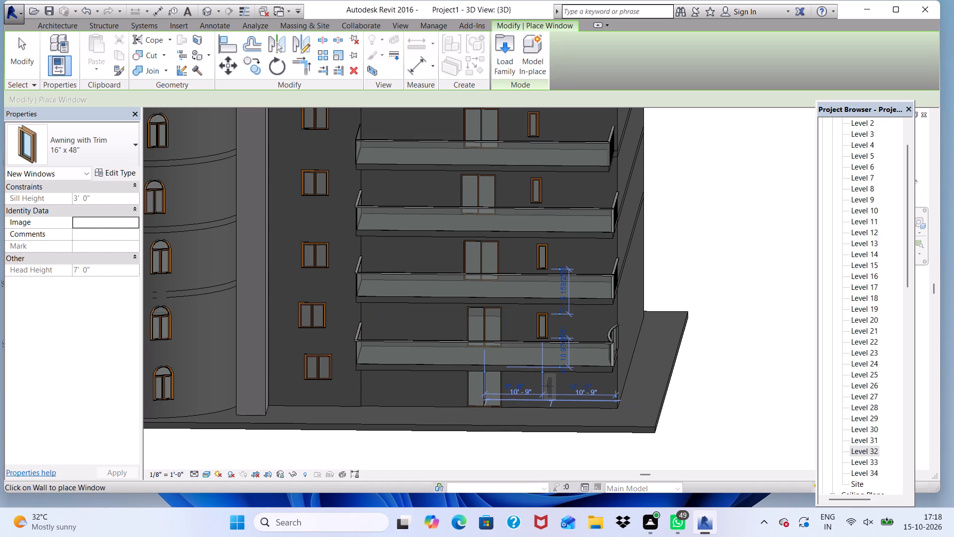
pyautogui.click(544, 386)
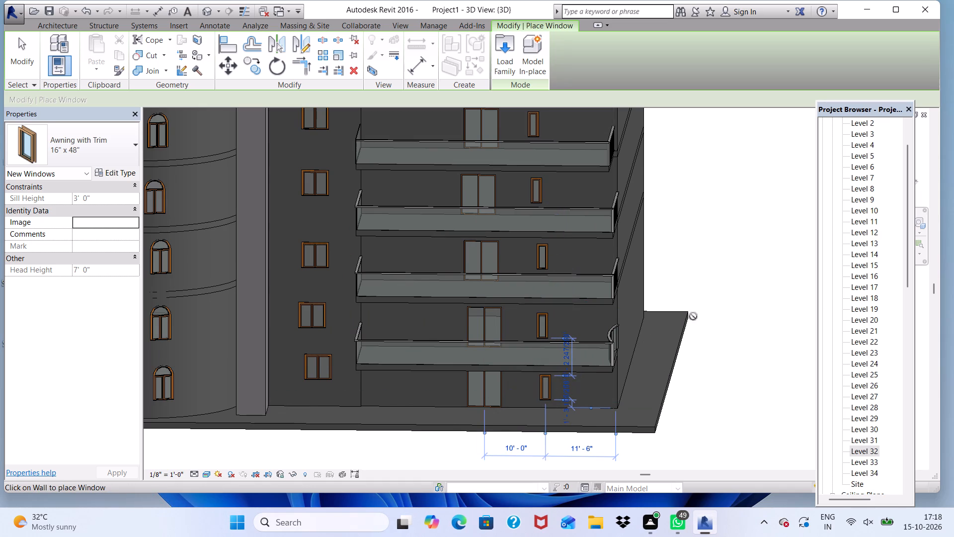
pyautogui.press('Escape')
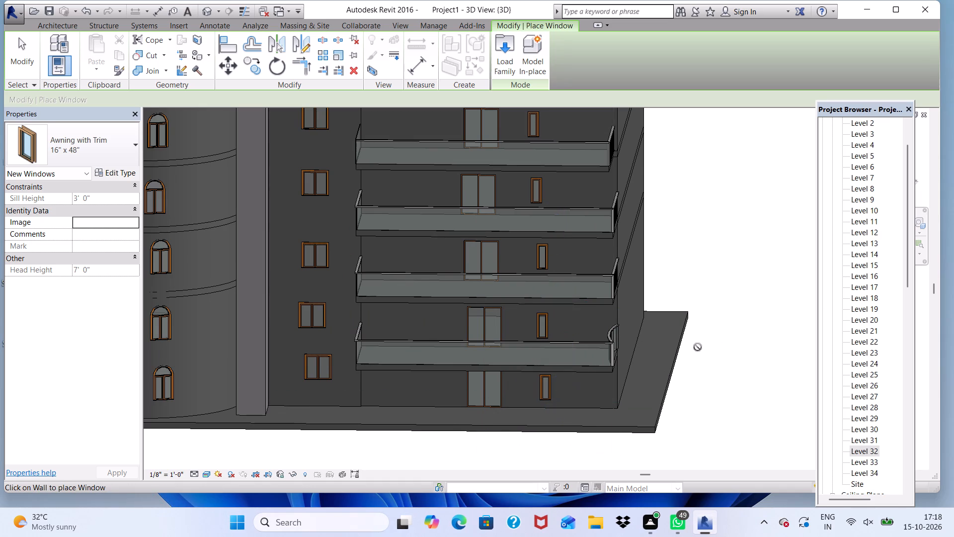
pyautogui.press('Escape')
# Examine the lower part of the tower in 3D from the front and side to check the window columns.
pyautogui.scroll(-4, 484, 306)
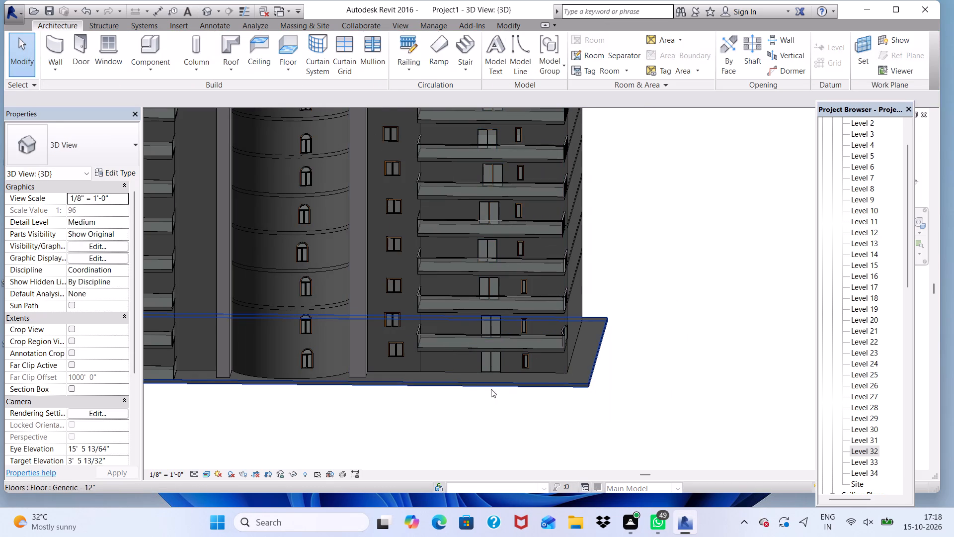
pyautogui.keyDown('shift'); pyautogui.moveTo(484, 383); pyautogui.dragTo(491, 346, button='middle'); pyautogui.keyUp('shift')
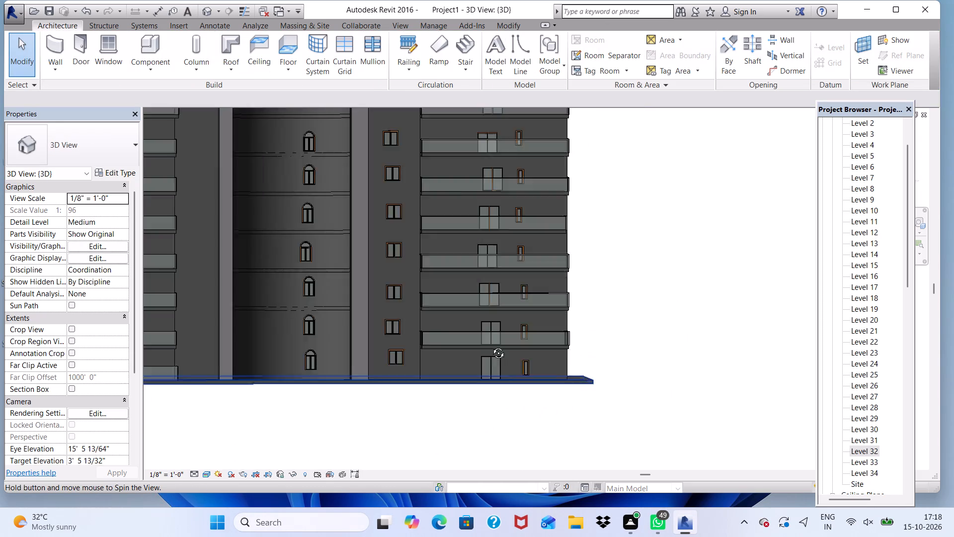
pyautogui.keyDown('shift'); pyautogui.moveTo(491, 346); pyautogui.dragTo(397, 348, button='middle'); pyautogui.keyUp('shift')
pyautogui.keyDown('shift'); pyautogui.scroll(1, 428, 329); pyautogui.keyUp('shift')
pyautogui.scroll(-5, 442, 323)
pyautogui.scroll(6, 509, 317)
pyautogui.scroll(-5, 482, 322)
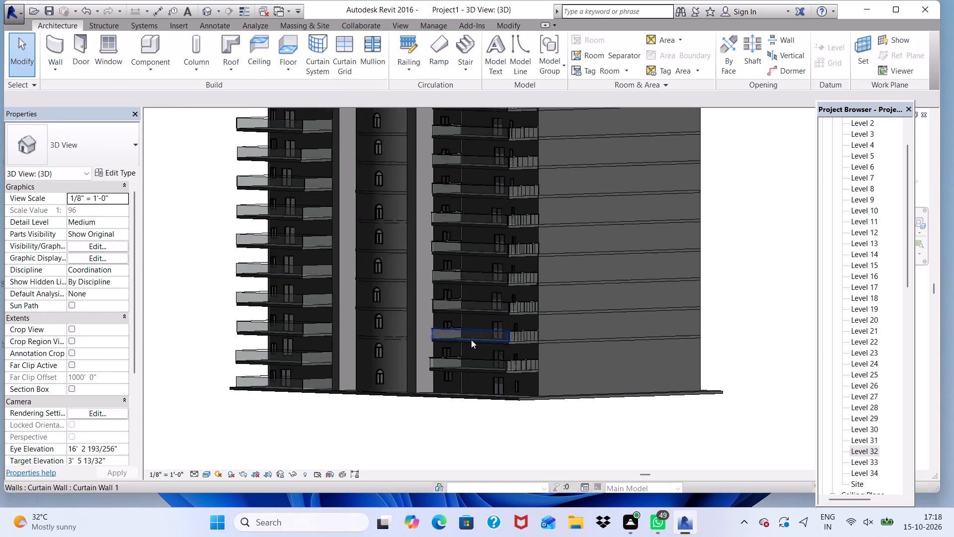
pyautogui.keyDown('shift'); pyautogui.moveTo(469, 364); pyautogui.dragTo(568, 379, button='middle'); pyautogui.keyUp('shift')
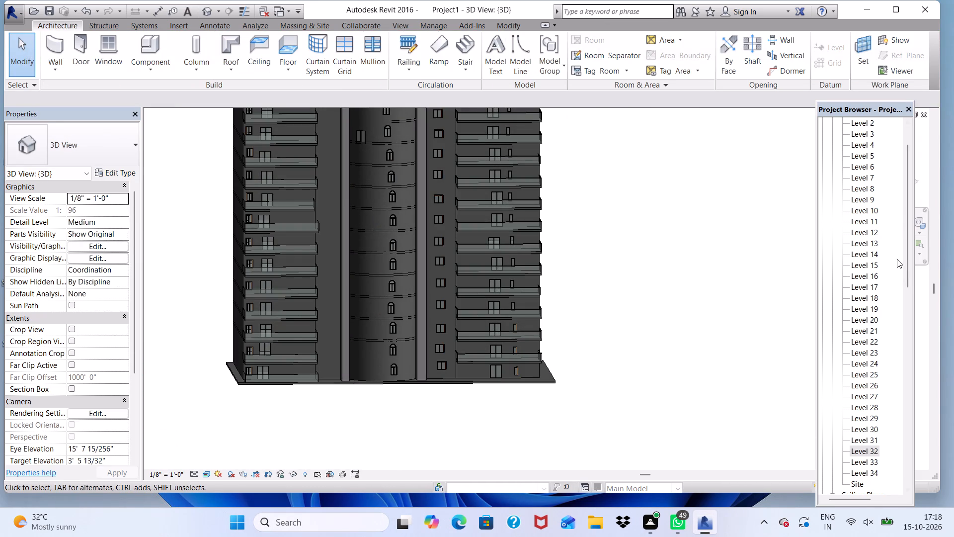
# Open the Level 1 floor plan.
pyautogui.scroll(4, 892, 178)
pyautogui.scroll(1, 866, 142)
pyautogui.click(866, 151)
pyautogui.click(866, 151)
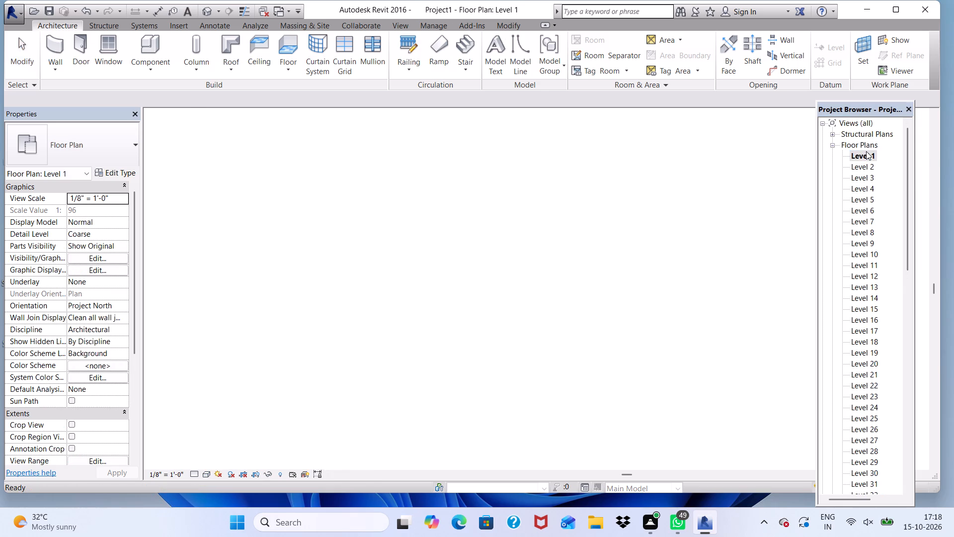
# Draw a rectangular Curtain Wall 1 enclosure, 4' high and about 42' by 16'-10", around the right wing's Level 1 terrace.
pyautogui.scroll(-4, 256, 0)
pyautogui.scroll(1, 31, 87)
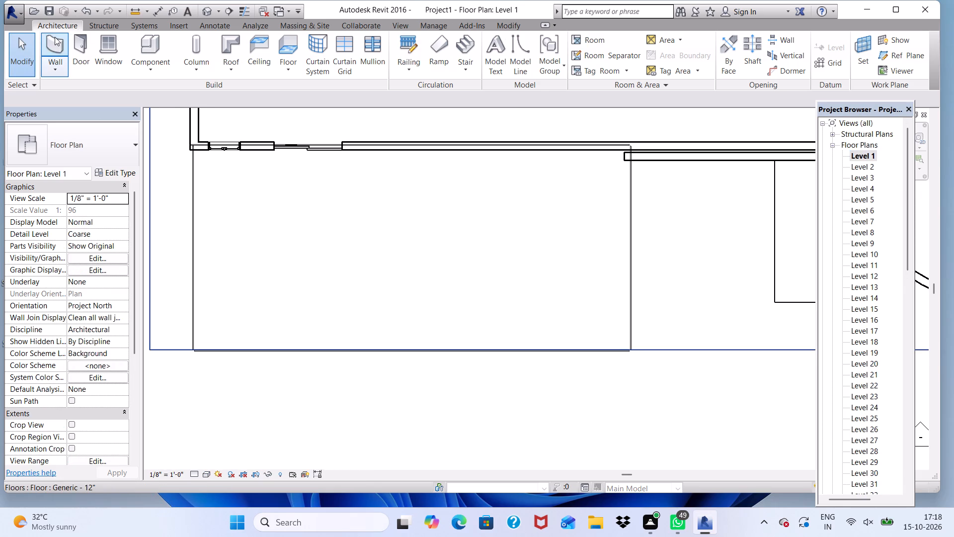
pyautogui.click(55, 37)
pyautogui.scroll(-3, 140, 108)
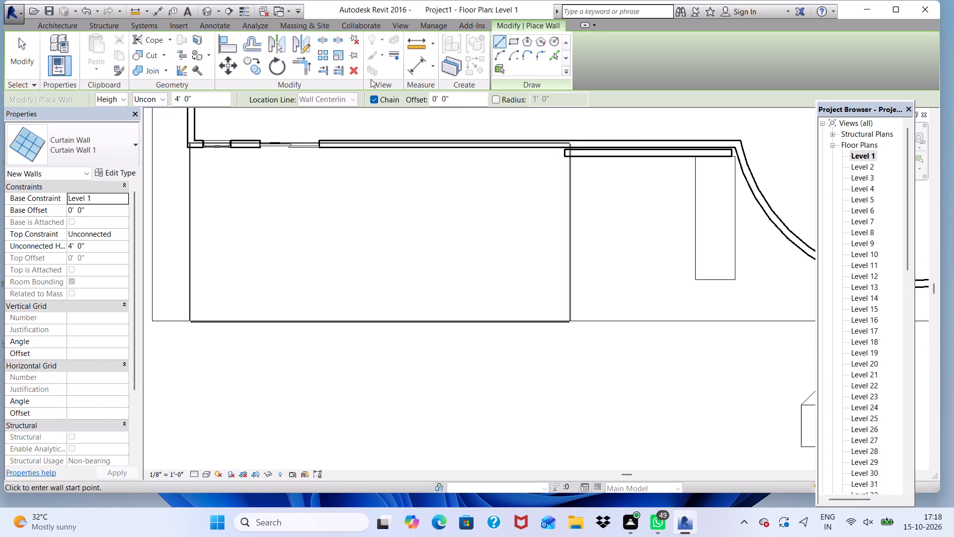
pyautogui.click(515, 41)
pyautogui.scroll(-5, 281, 155)
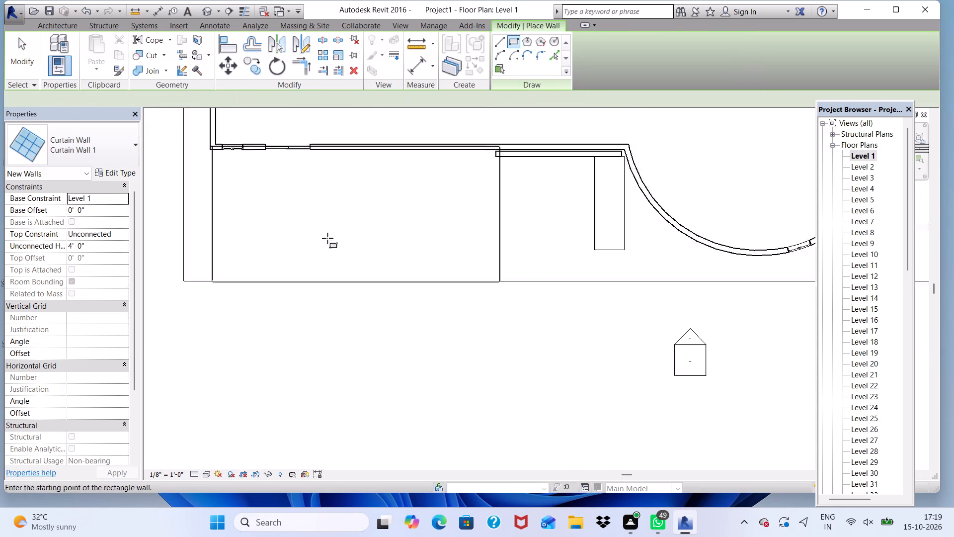
pyautogui.scroll(-4, 232, 247)
pyautogui.scroll(6, 555, 217)
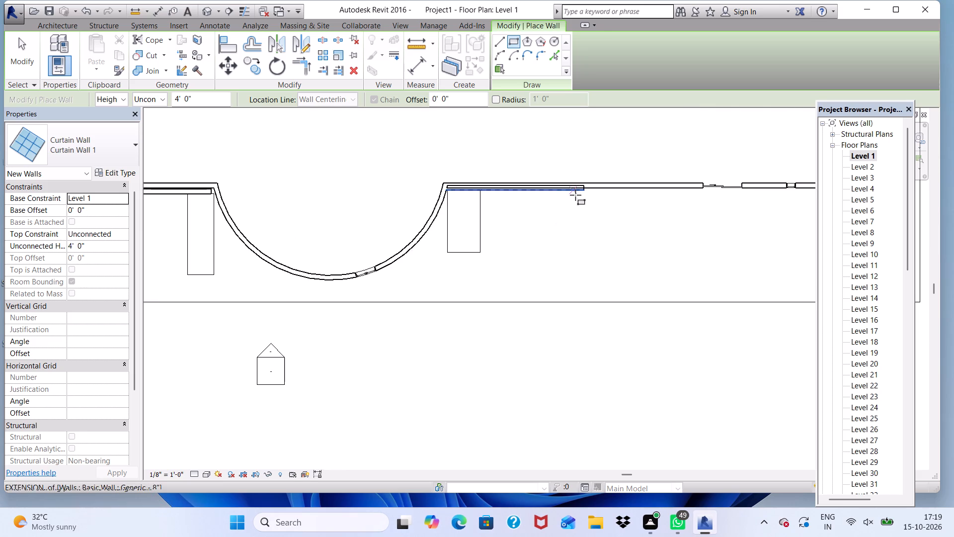
pyautogui.scroll(10, 575, 195)
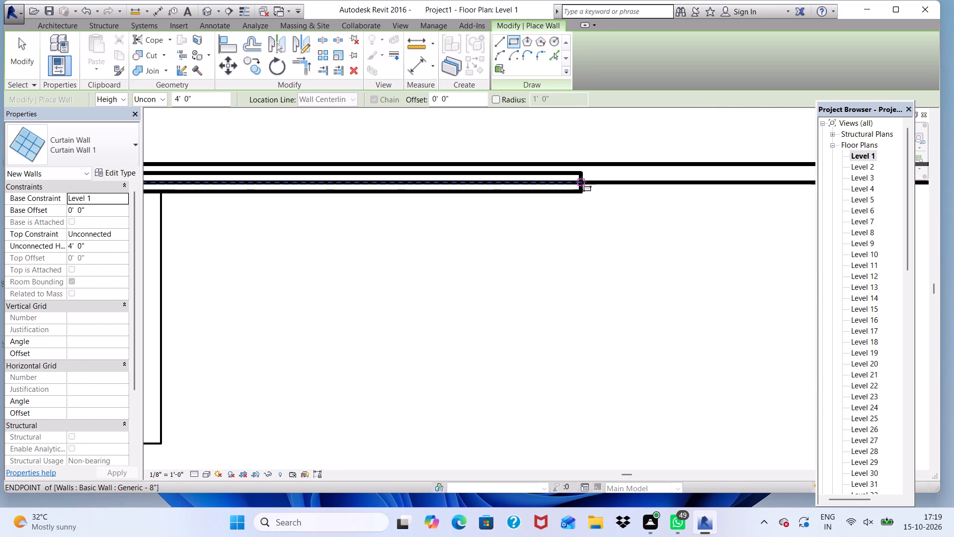
pyautogui.click(581, 181)
pyautogui.scroll(-5, 445, 197)
pyautogui.scroll(-5, 491, 206)
pyautogui.scroll(-1, 629, 181)
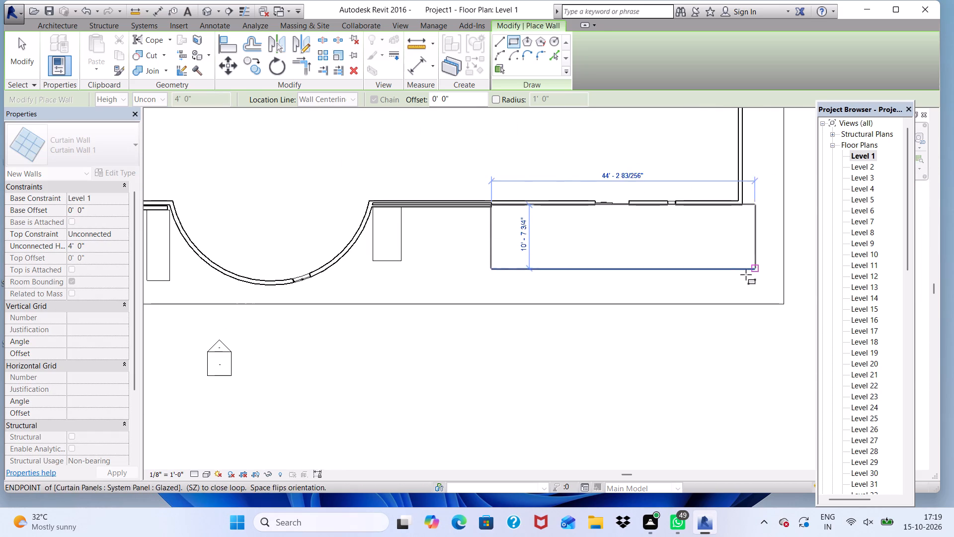
pyautogui.click(738, 302)
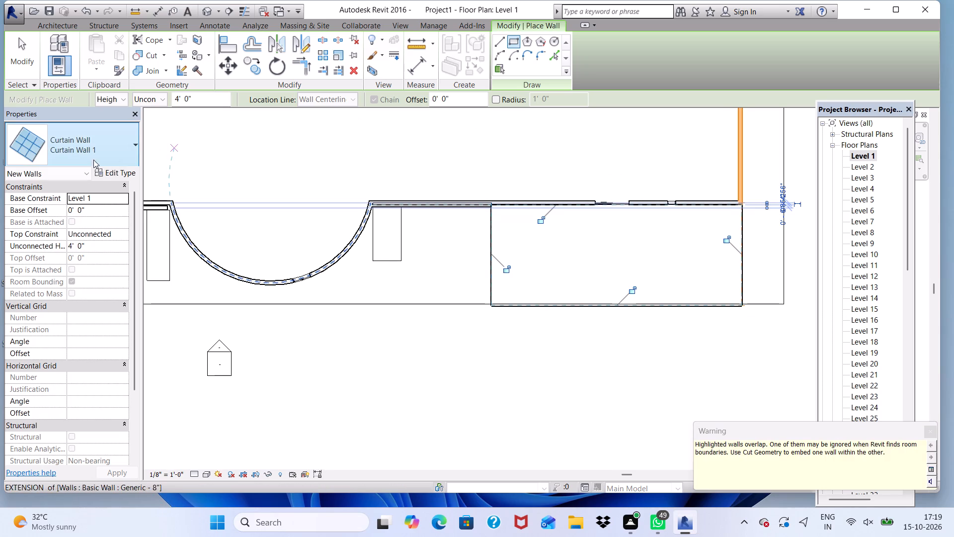
pyautogui.click(203, 12)
pyautogui.scroll(5, 612, 373)
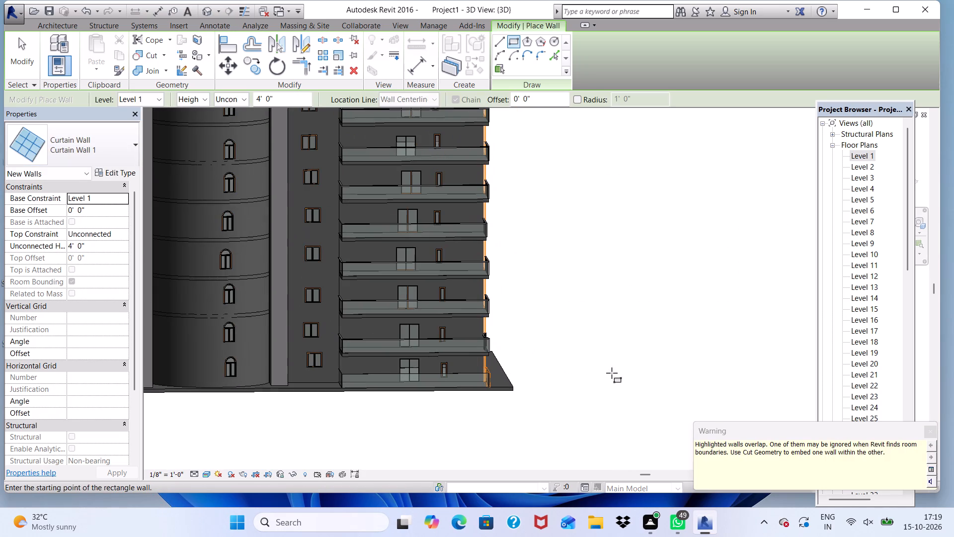
pyautogui.press('Escape')
pyautogui.click(613, 370)
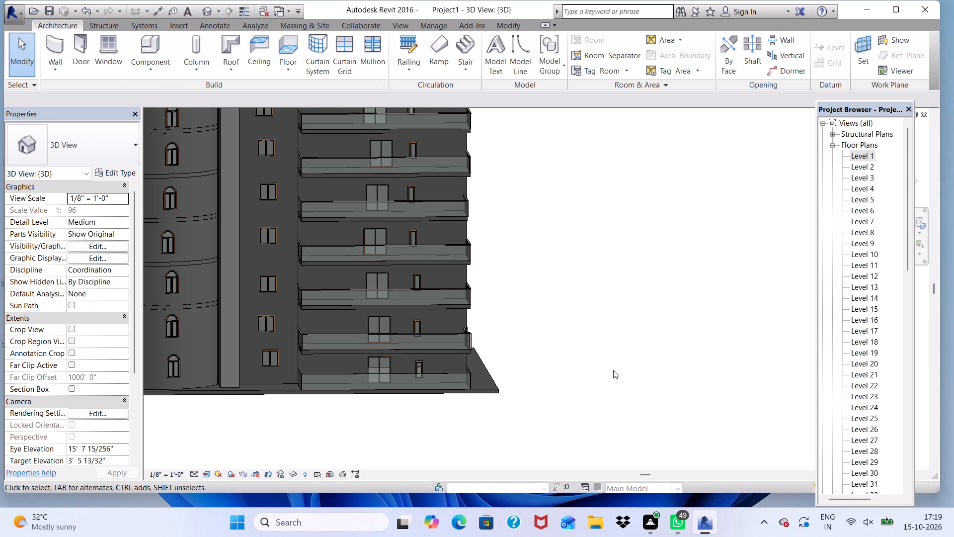
# Add vertical curtain grid lines along the new ground-floor enclosure's outer side wall, starting about 4'-6" from the front corner.
pyautogui.scroll(3, 464, 405)
pyautogui.keyDown('shift'); pyautogui.scroll(-1, 464, 405); pyautogui.keyUp('shift')
pyautogui.keyDown('shift'); pyautogui.middleClick(464, 405); pyautogui.keyUp('shift')
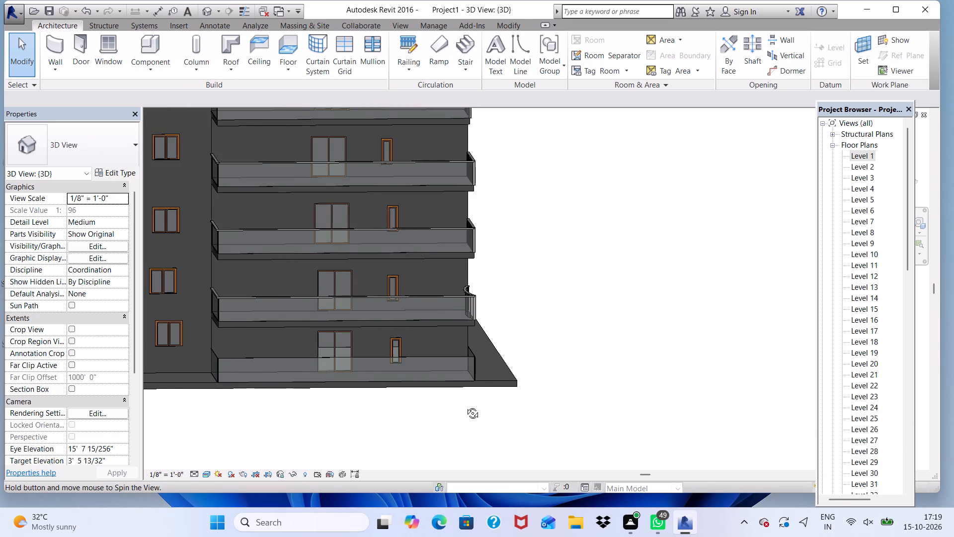
pyautogui.keyDown('shift'); pyautogui.moveTo(567, 350); pyautogui.dragTo(421, 334, button='middle'); pyautogui.keyUp('shift')
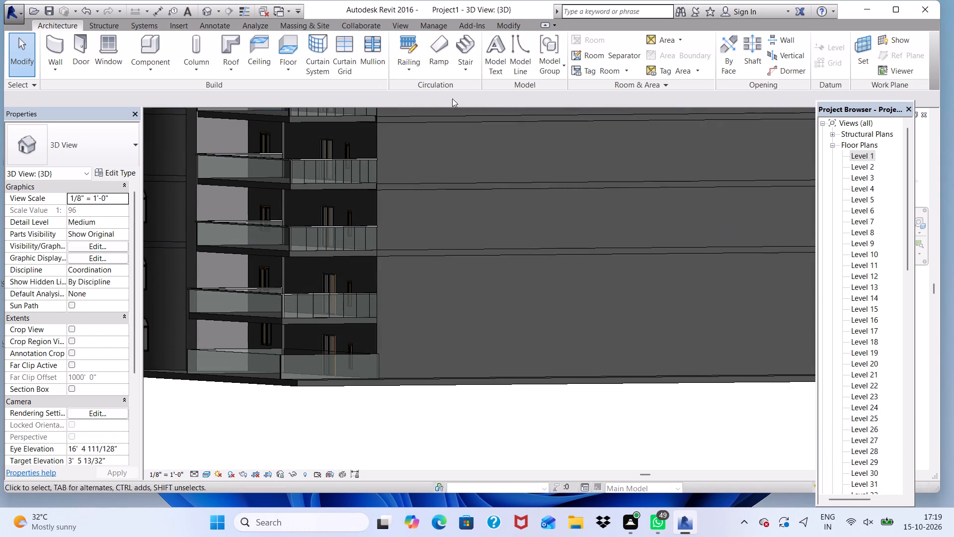
pyautogui.click(349, 47)
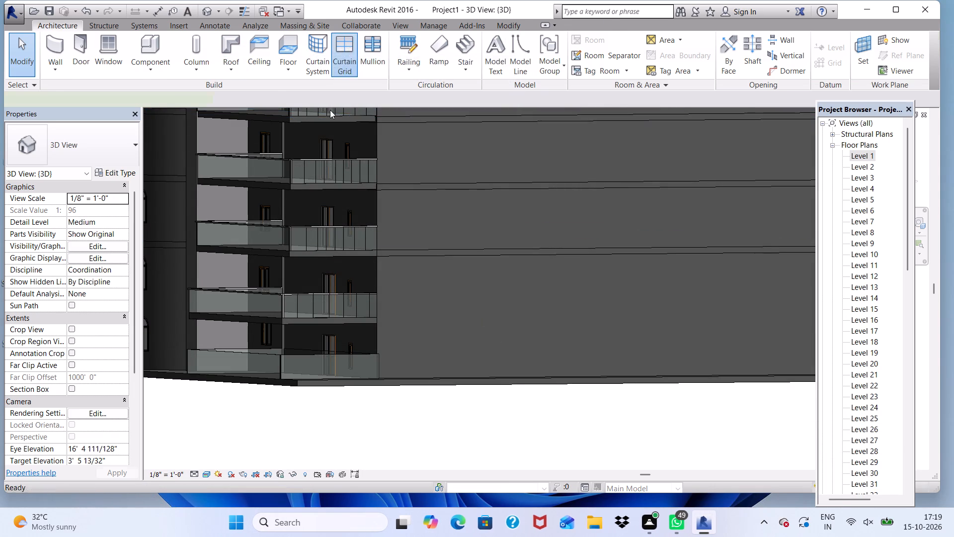
pyautogui.scroll(8, 319, 322)
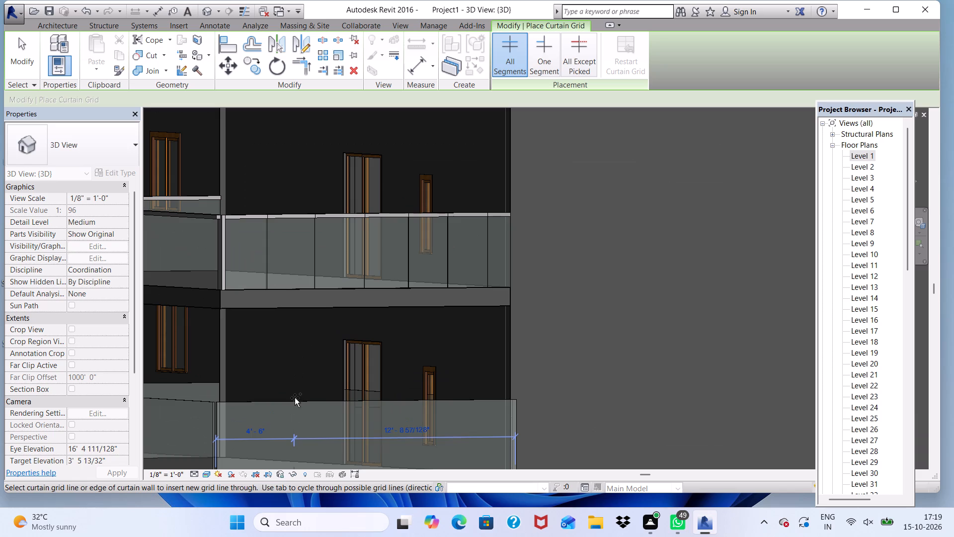
pyautogui.click(295, 400)
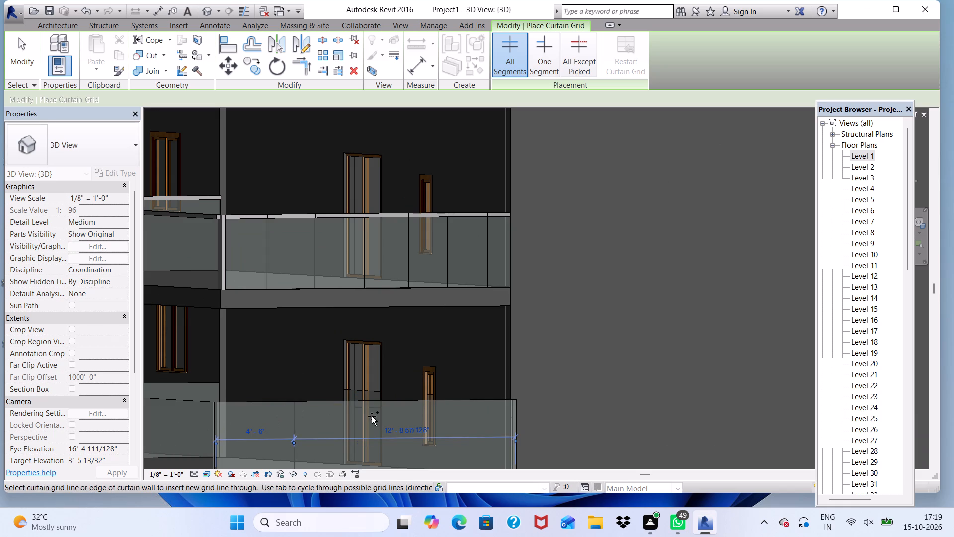
pyautogui.click(362, 406)
pyautogui.click(416, 404)
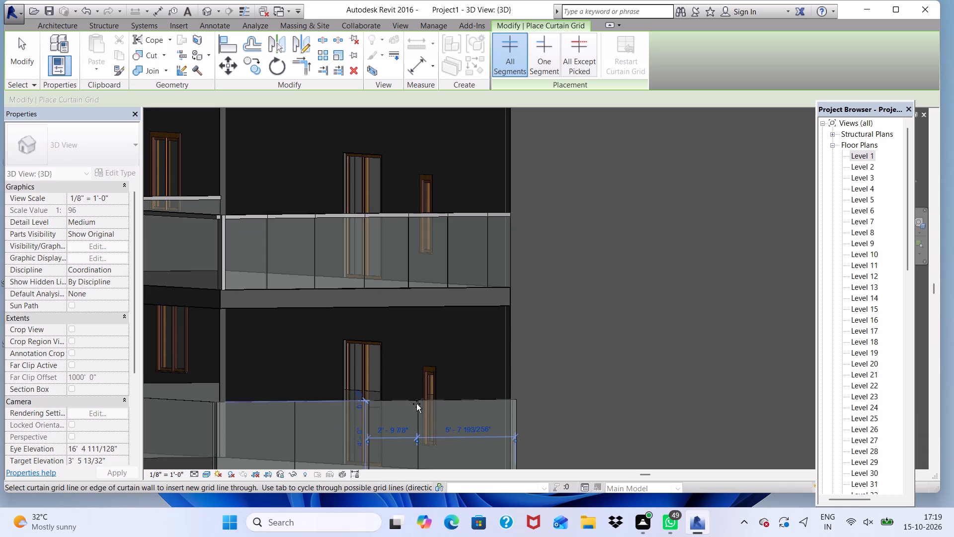
pyautogui.click(479, 402)
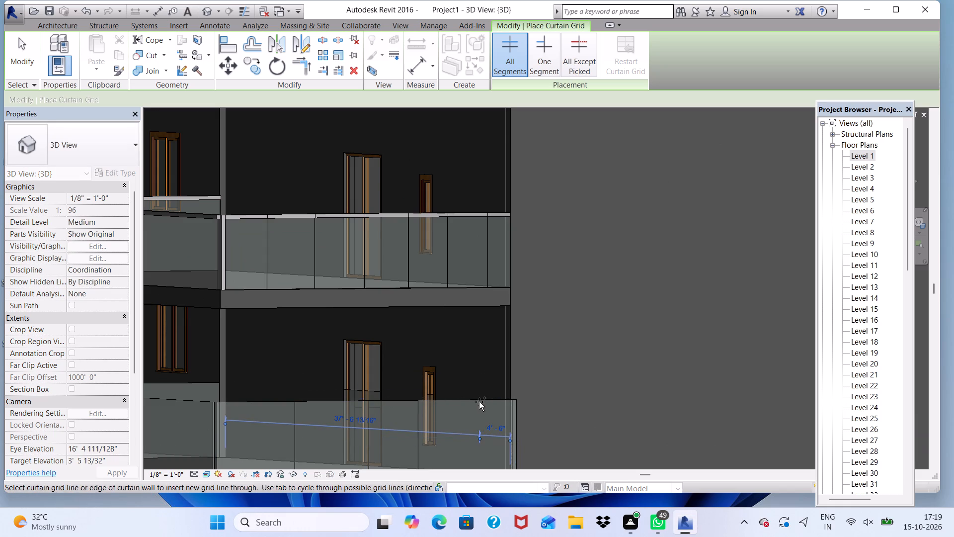
pyautogui.scroll(-5, 487, 375)
pyautogui.scroll(7, 434, 394)
pyautogui.scroll(-2, 427, 365)
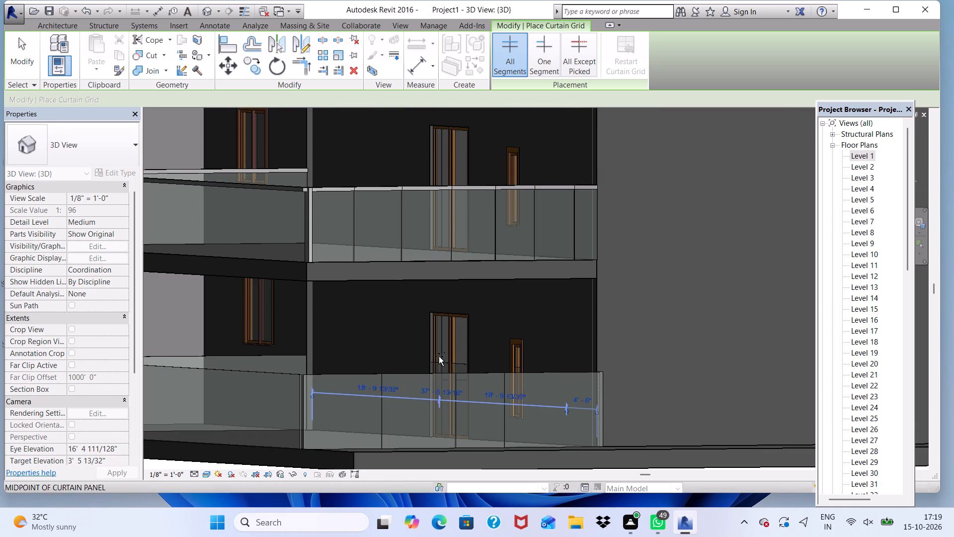
pyautogui.press('Escape')
pyautogui.scroll(5, 435, 343)
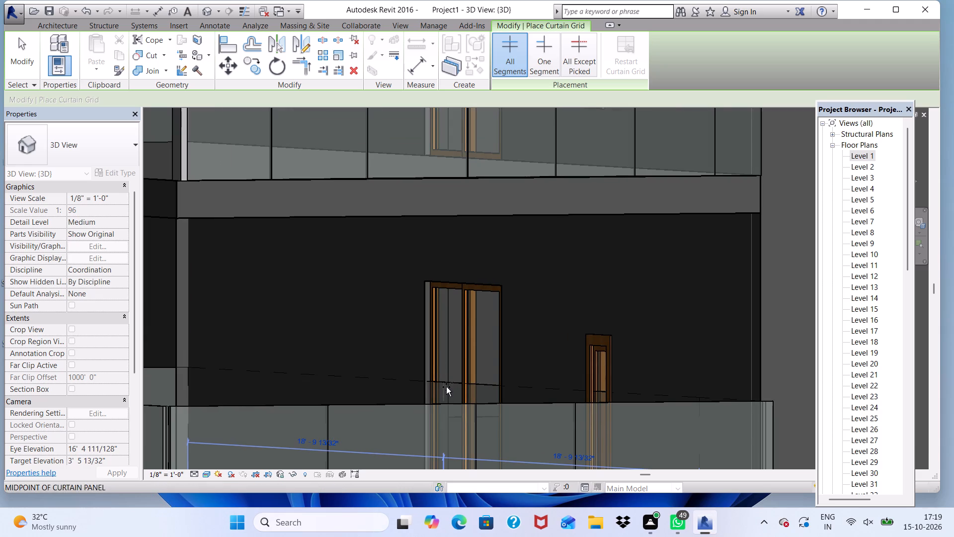
pyautogui.press('Escape')
# Delete the ground-floor enclosure's rear curtain wall that runs along the building's facade.
pyautogui.click(446, 384)
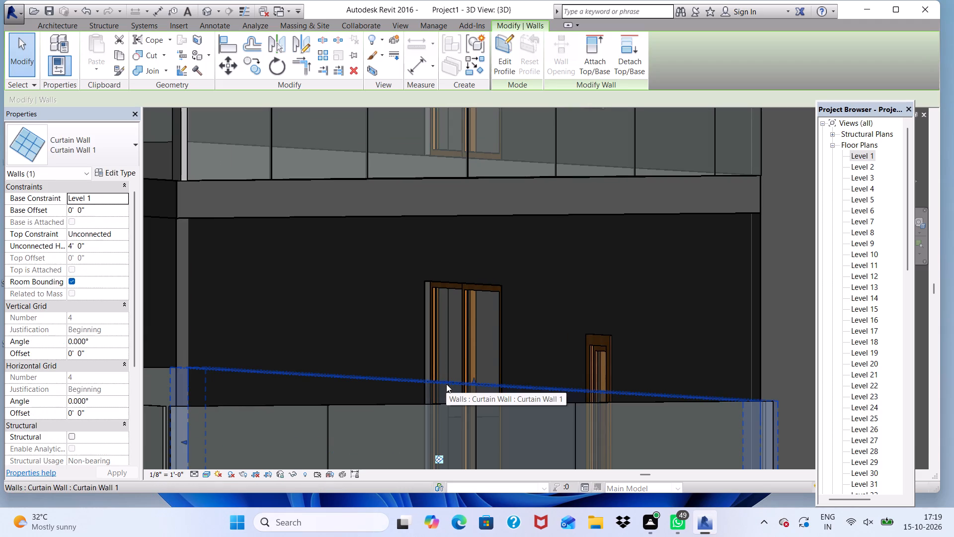
pyautogui.press('Delete')
# Place 2.5" x 5" rectangular mullions on the top edges of the ground-floor enclosure's inner side and front, and on both verticals at their corner.
pyautogui.scroll(-5, 425, 417)
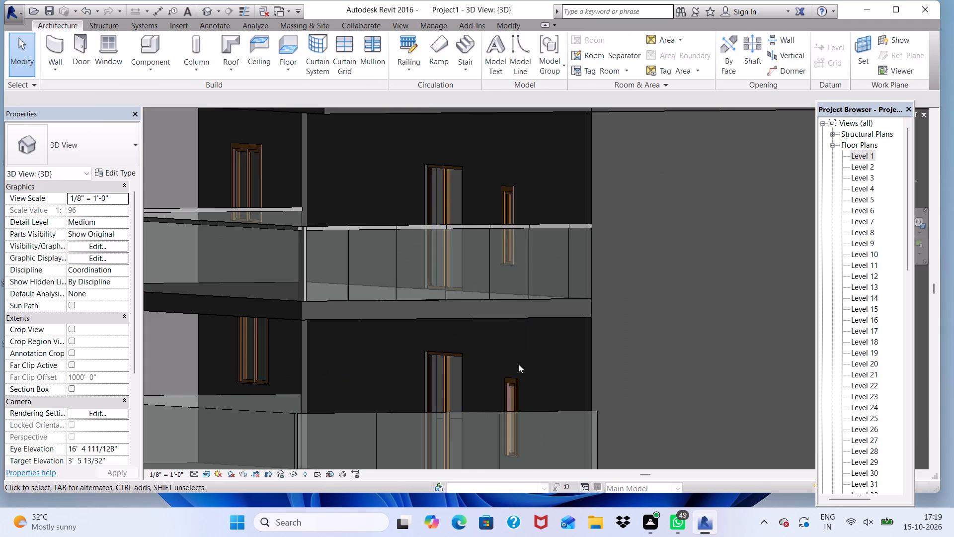
pyautogui.scroll(-4, 538, 391)
pyautogui.scroll(-8, 507, 296)
pyautogui.scroll(-2, 458, 358)
pyautogui.keyDown('shift'); pyautogui.moveTo(454, 359); pyautogui.dragTo(465, 378, button='middle'); pyautogui.keyUp('shift')
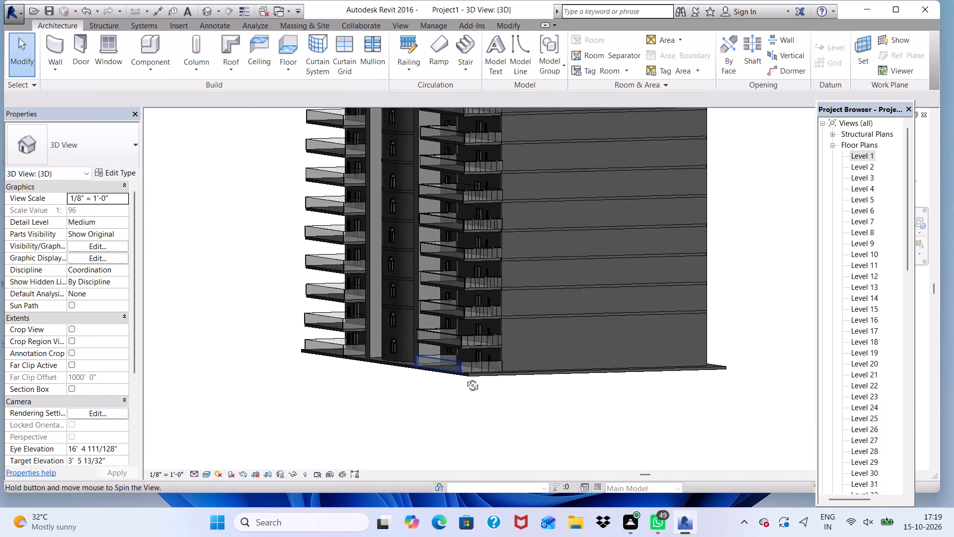
pyautogui.keyDown('shift'); pyautogui.moveTo(465, 378); pyautogui.dragTo(598, 386, button='middle'); pyautogui.keyUp('shift')
pyautogui.scroll(6, 511, 358)
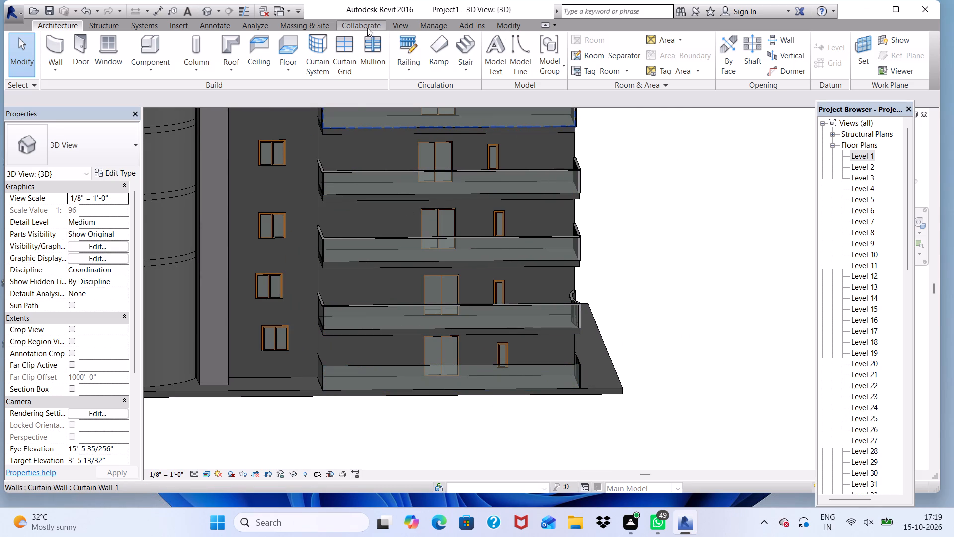
pyautogui.click(380, 51)
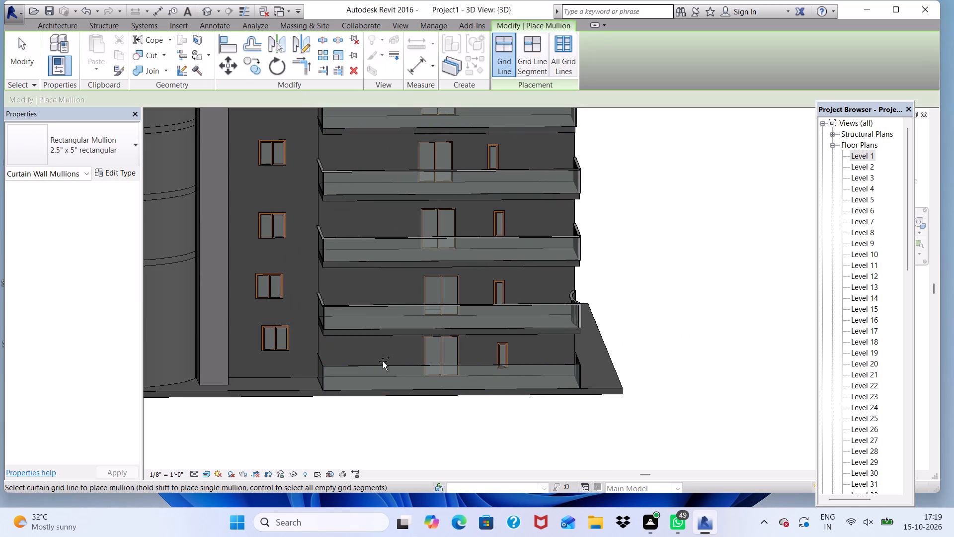
pyautogui.scroll(3, 294, 358)
pyautogui.scroll(3, 344, 373)
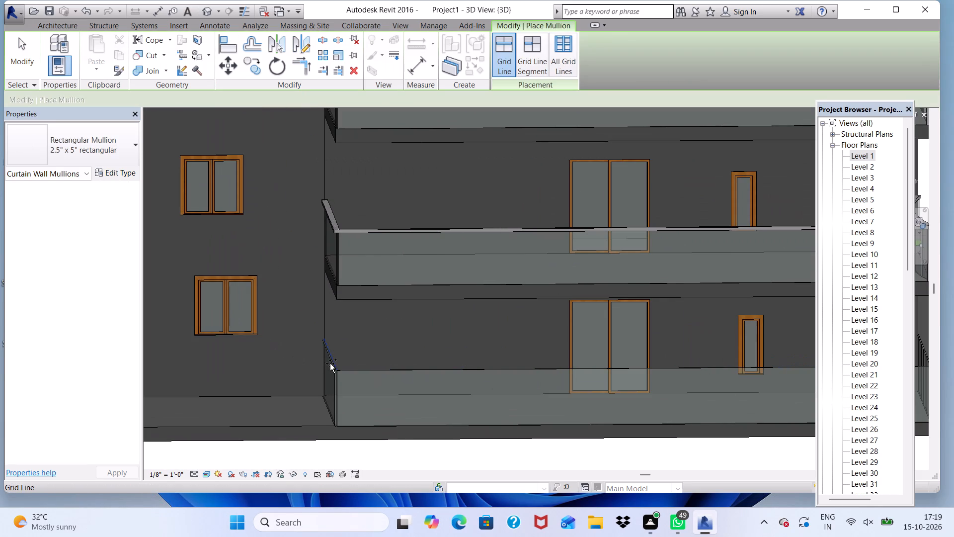
pyautogui.click(330, 362)
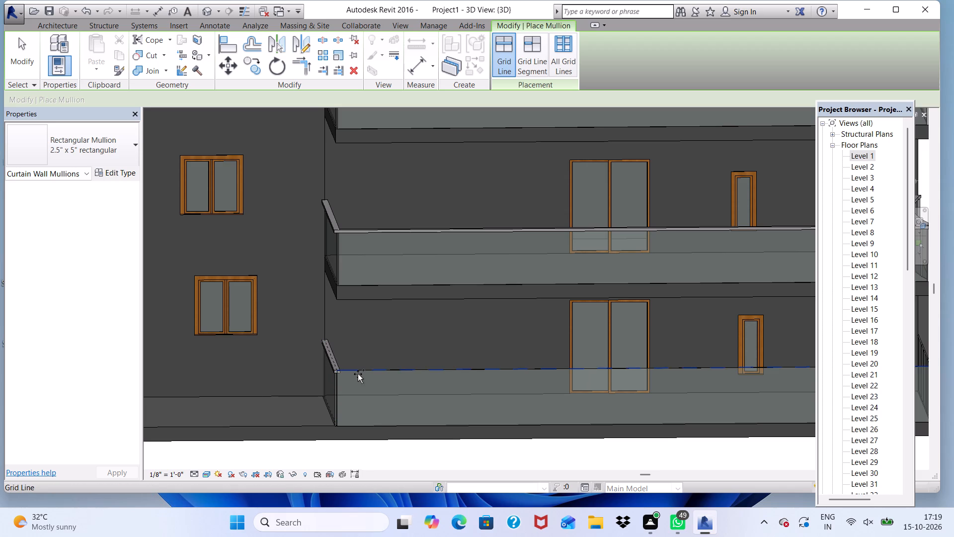
pyautogui.click(358, 370)
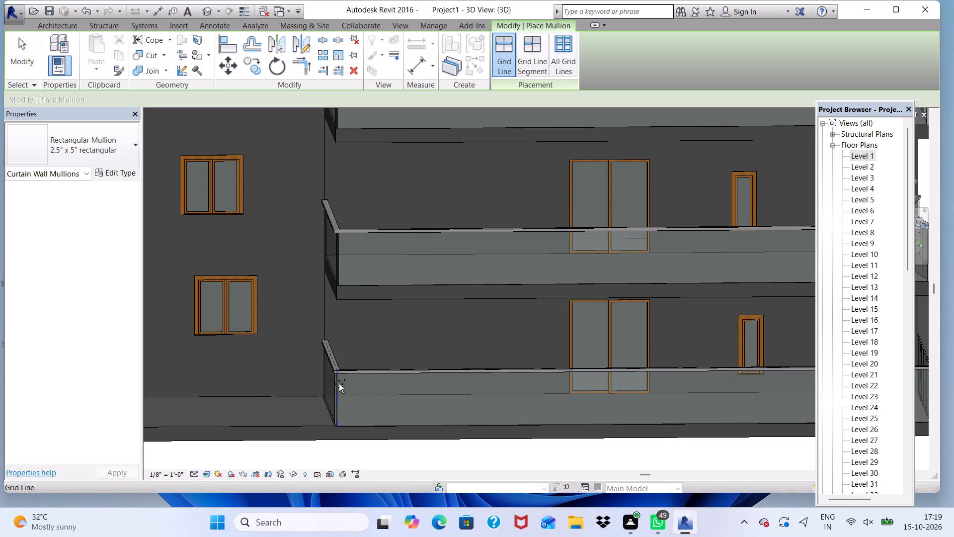
pyautogui.click(335, 385)
pyautogui.scroll(3, 305, 377)
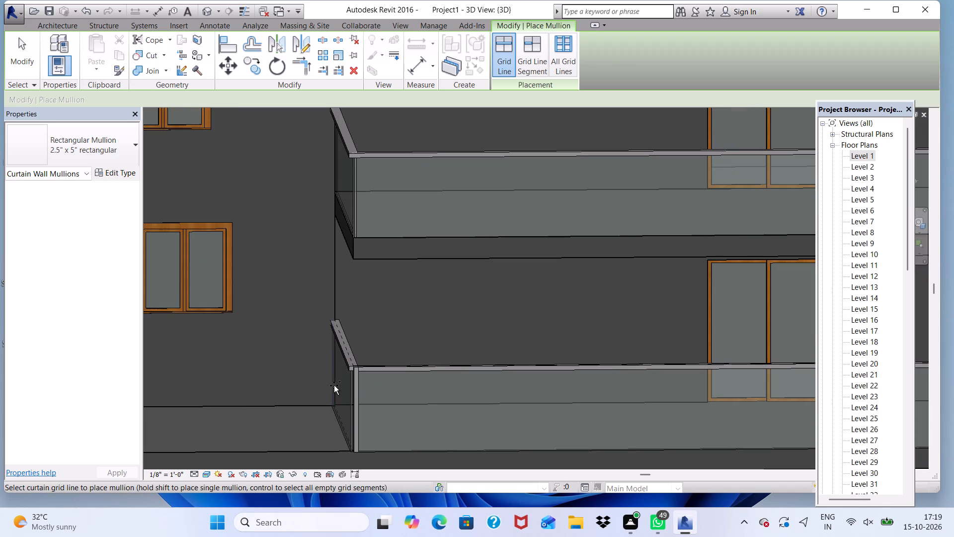
pyautogui.moveTo(339, 387); pyautogui.dragTo(374, 394, button='middle')
pyautogui.scroll(3, 485, 405)
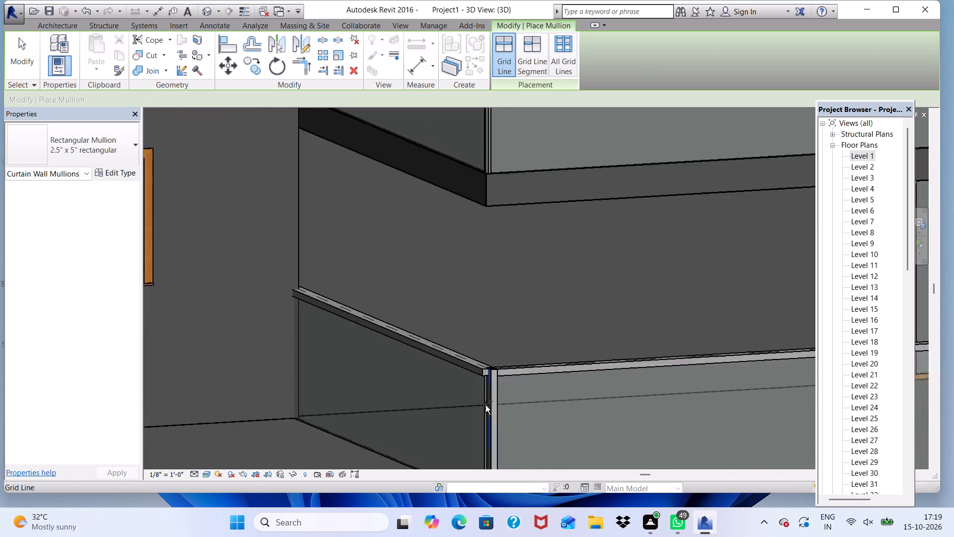
pyautogui.scroll(4, 485, 405)
pyautogui.click(486, 371)
pyautogui.scroll(-10, 463, 362)
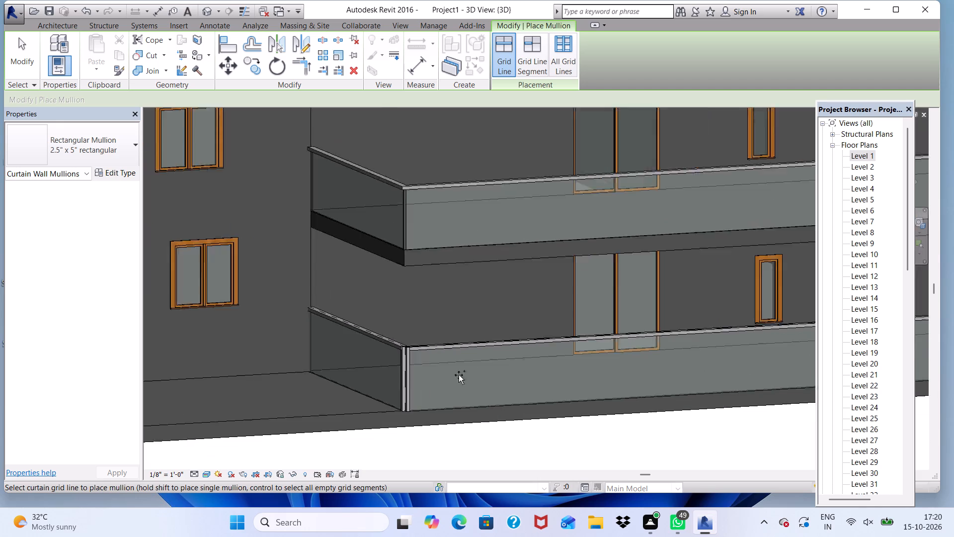
# Place 2.5" x 5" rectangular mullions on both verticals at the enclosure's outer front corner and along the outer side's top edge.
pyautogui.scroll(-5, 419, 354)
pyautogui.keyDown('shift'); pyautogui.moveTo(495, 386); pyautogui.dragTo(397, 398, button='middle'); pyautogui.keyUp('shift')
pyautogui.scroll(2, 607, 367)
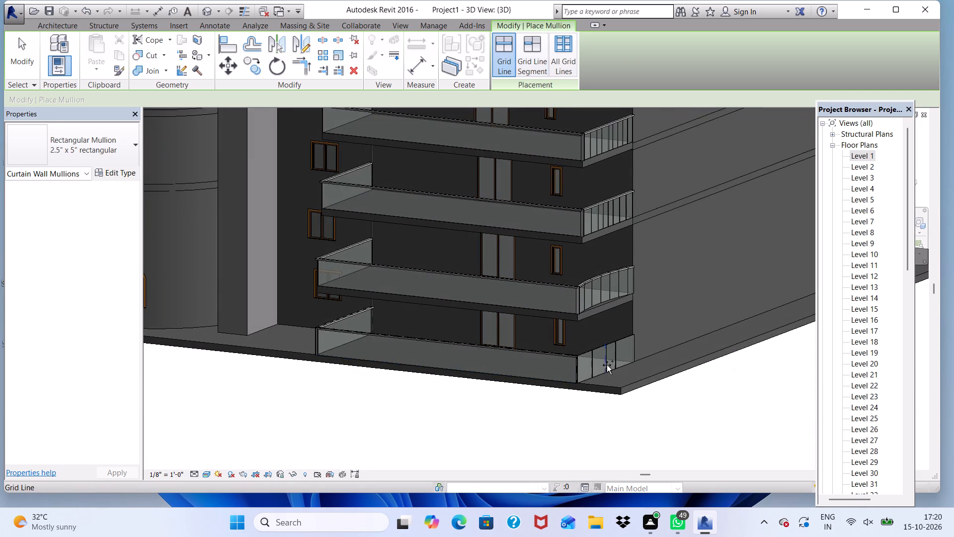
pyautogui.scroll(15, 607, 365)
pyautogui.click(536, 356)
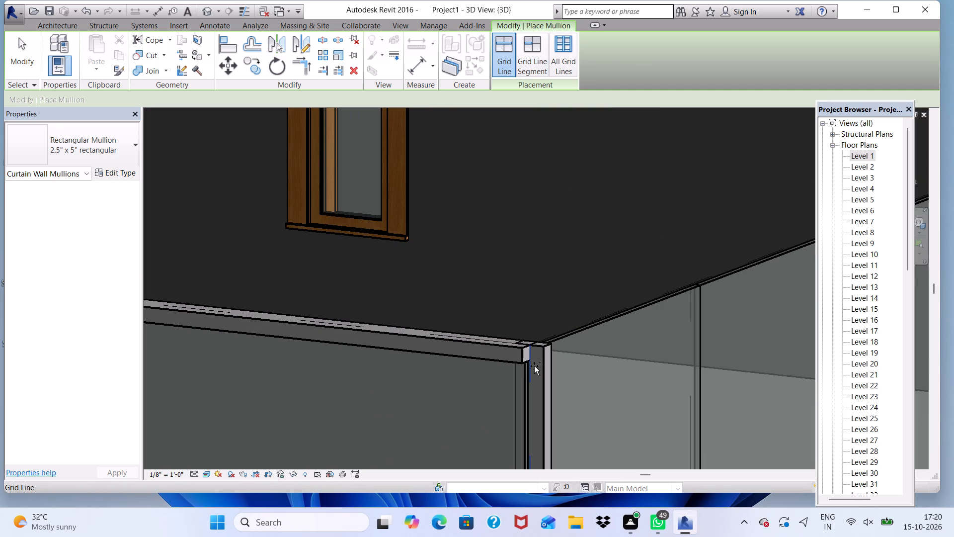
pyautogui.click(529, 370)
pyautogui.click(573, 338)
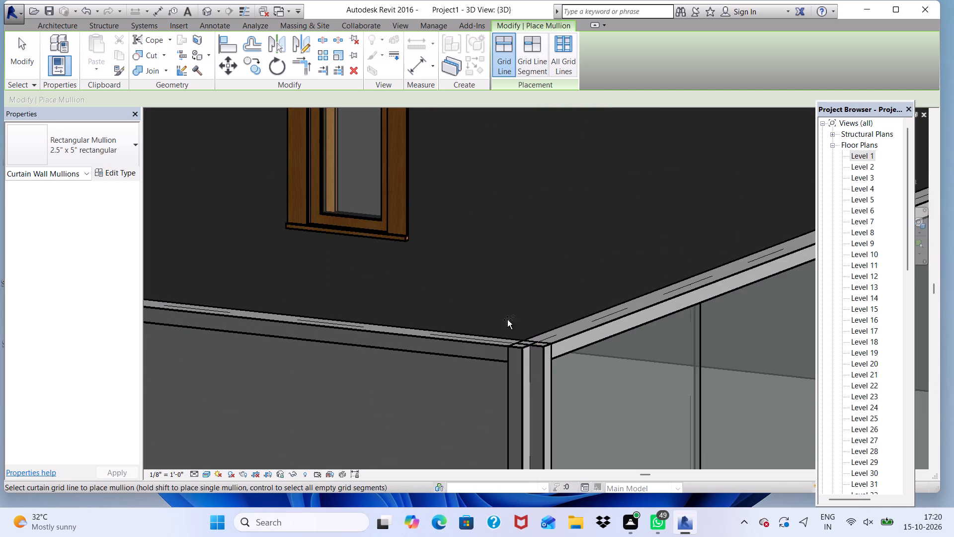
# Examine the ground-floor enclosure's outer side and the balconies above it in 3D.
pyautogui.scroll(-10, 392, 313)
pyautogui.keyDown('shift'); pyautogui.moveTo(631, 315); pyautogui.dragTo(494, 345, button='middle'); pyautogui.keyUp('shift')
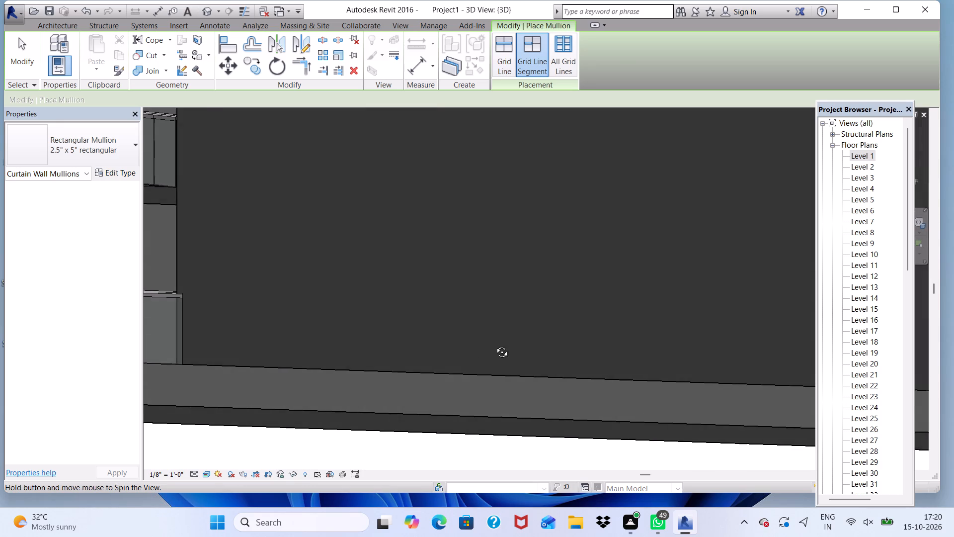
pyautogui.keyDown('shift'); pyautogui.moveTo(494, 345); pyautogui.dragTo(497, 345, button='middle'); pyautogui.keyUp('shift')
pyautogui.scroll(-5, 515, 343)
pyautogui.moveTo(294, 368); pyautogui.dragTo(376, 380, button='middle')
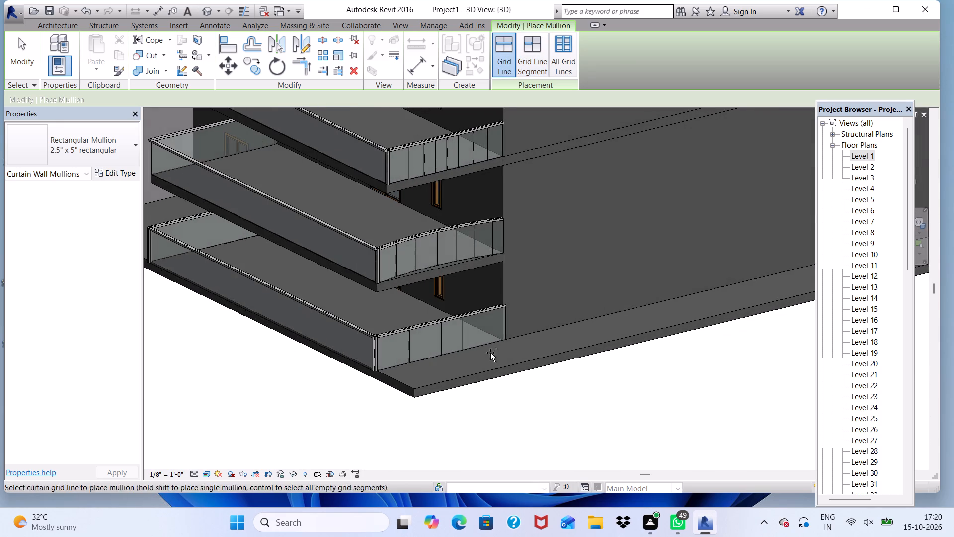
pyautogui.scroll(-4, 434, 308)
pyautogui.moveTo(395, 364); pyautogui.dragTo(492, 352, button='middle')
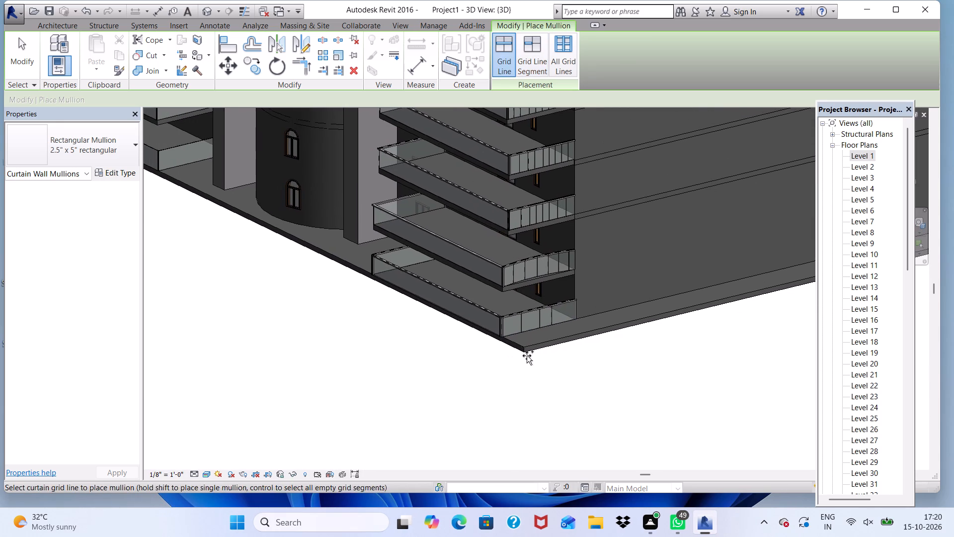
# Examine the right wing's ground-floor railing from the front and side, and the tower's front facade up to the roof, in 3D.
pyautogui.press('Escape')
pyautogui.scroll(-2, 491, 315)
pyautogui.press('Escape')
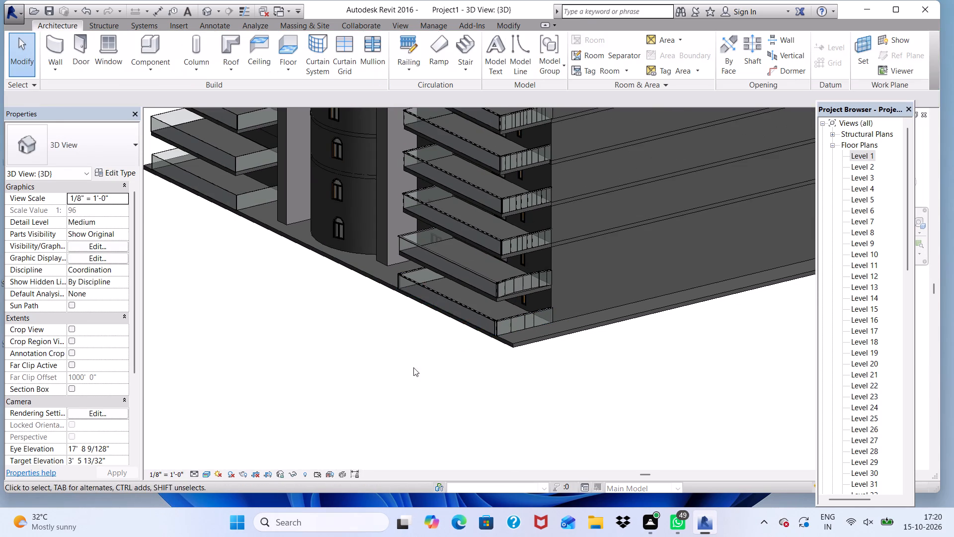
pyautogui.scroll(-1, 405, 380)
pyautogui.keyDown('shift'); pyautogui.moveTo(409, 387); pyautogui.dragTo(490, 384, button='middle'); pyautogui.keyUp('shift')
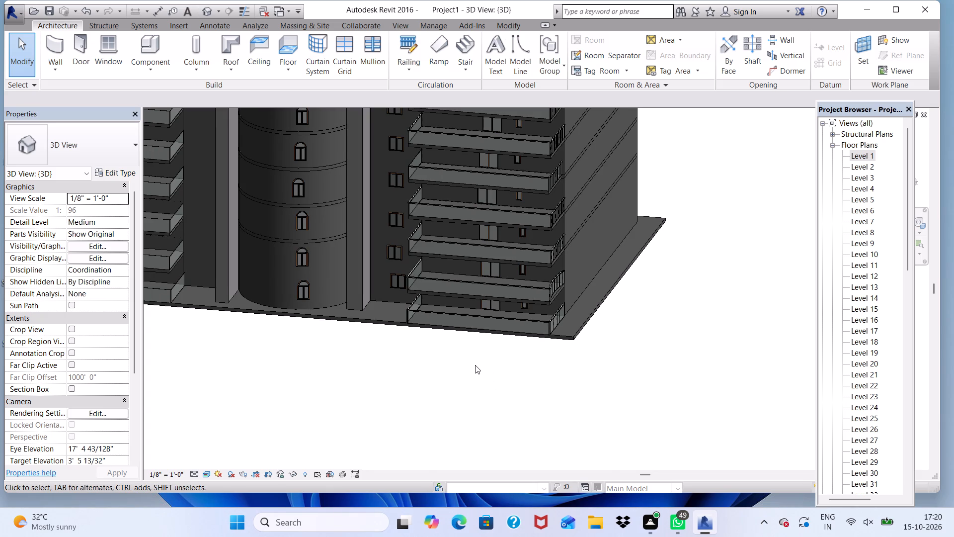
pyautogui.scroll(4, 467, 369)
pyautogui.keyDown('shift'); pyautogui.scroll(-6, 467, 369); pyautogui.keyUp('shift')
pyautogui.keyDown('shift'); pyautogui.moveTo(467, 369); pyautogui.dragTo(496, 309, button='middle'); pyautogui.keyUp('shift')
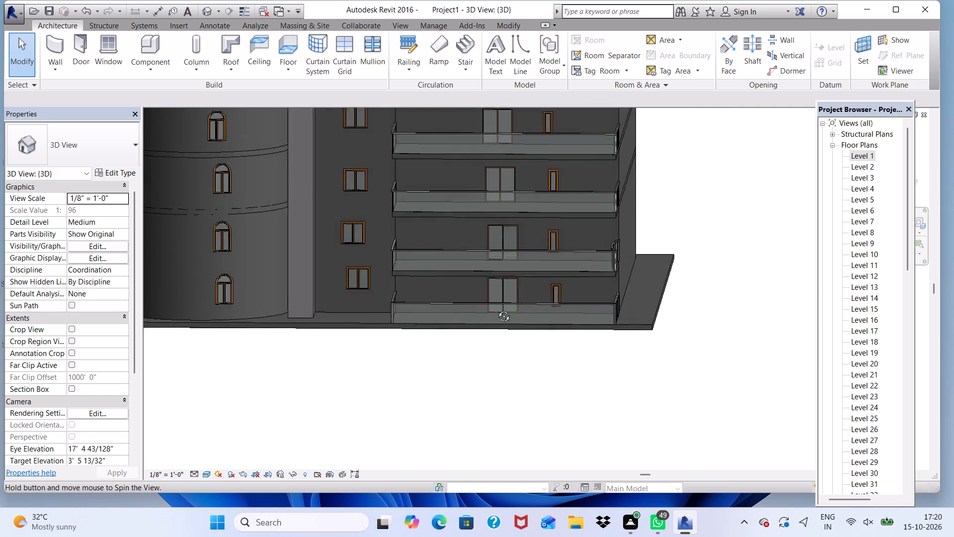
pyautogui.keyDown('shift'); pyautogui.moveTo(496, 309); pyautogui.dragTo(376, 339, button='middle'); pyautogui.keyUp('shift')
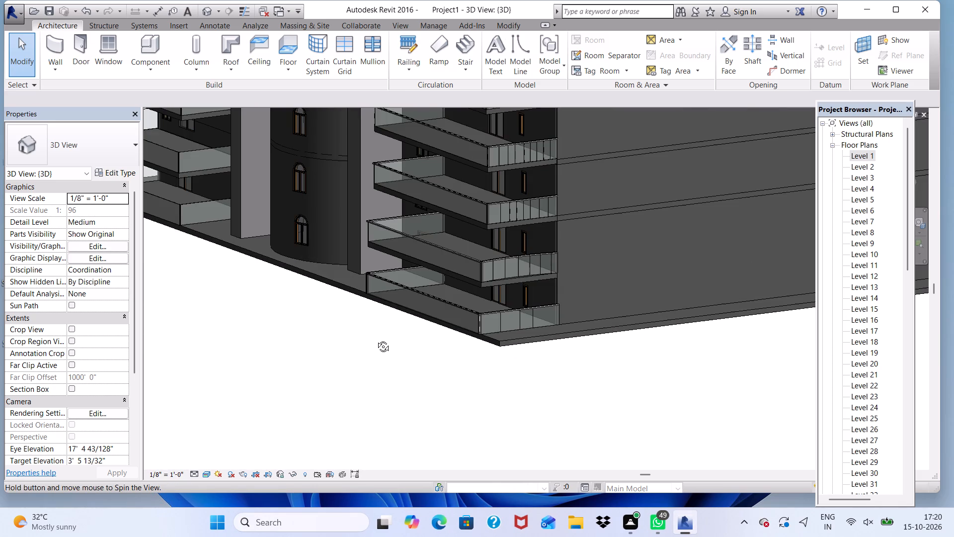
pyautogui.keyDown('shift'); pyautogui.moveTo(376, 339); pyautogui.dragTo(494, 344, button='middle'); pyautogui.keyUp('shift')
pyautogui.scroll(-10, 501, 315)
pyautogui.scroll(3, 463, 252)
pyautogui.scroll(-8, 433, 313)
pyautogui.scroll(10, 429, 202)
pyautogui.scroll(5, 422, 286)
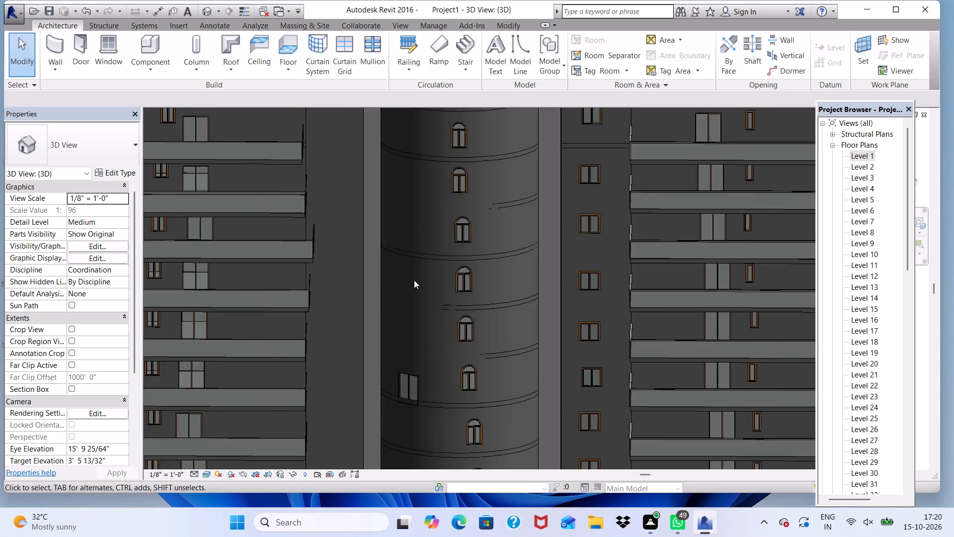
pyautogui.scroll(-4, 414, 280)
pyautogui.keyDown('shift'); pyautogui.moveTo(384, 289); pyautogui.dragTo(425, 261, button='middle'); pyautogui.keyUp('shift')
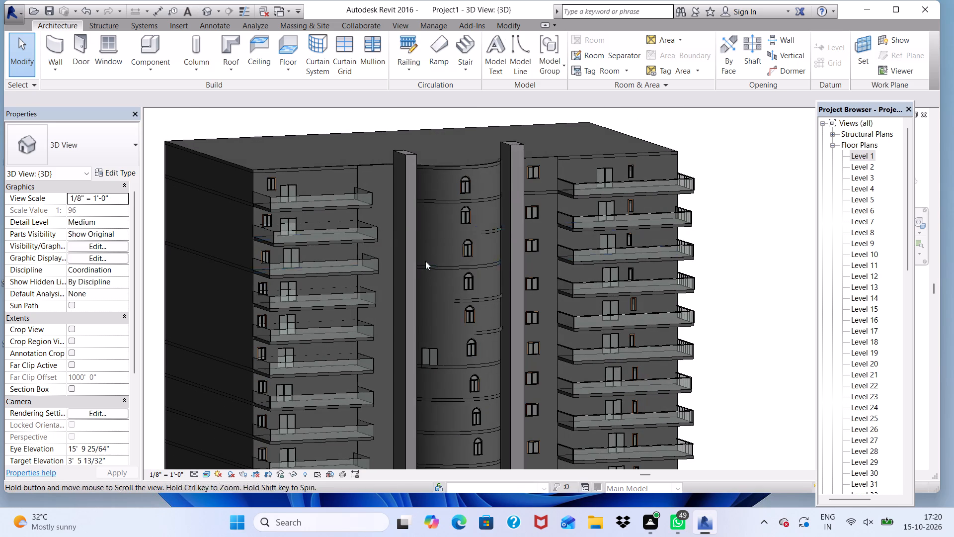
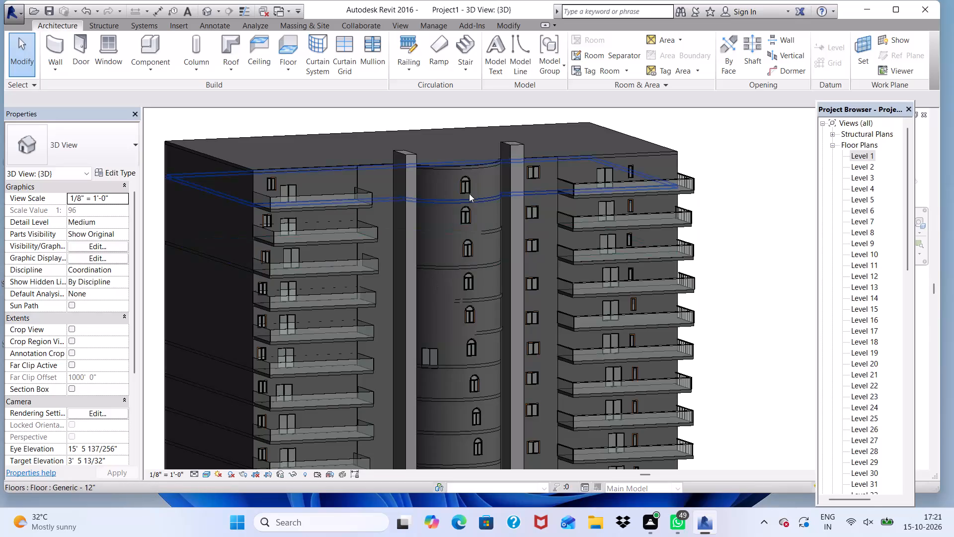
# Examine the tower's front facade, both sides and roofline in 3D.
pyautogui.scroll(2, 469, 193)
pyautogui.scroll(-5, 404, 181)
pyautogui.scroll(-1, 537, 302)
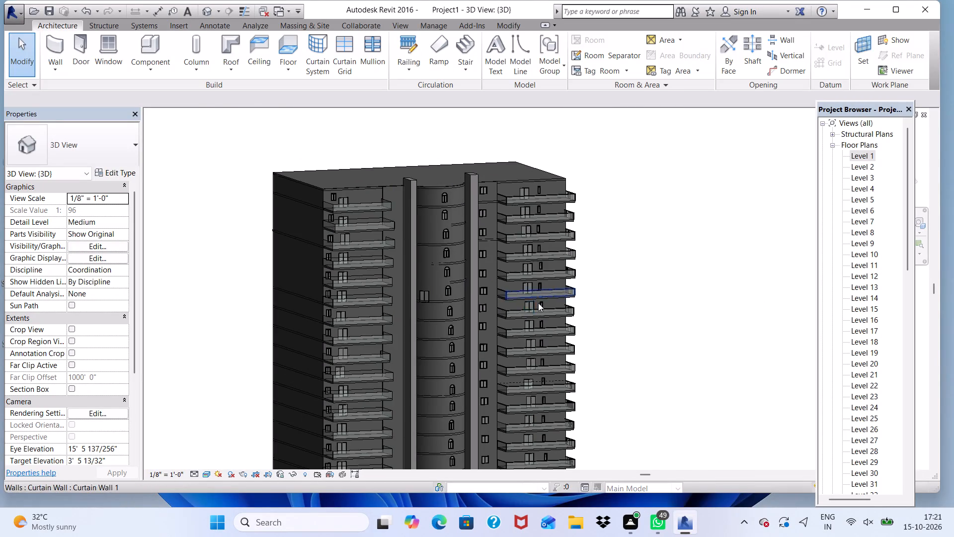
pyautogui.scroll(-1, 538, 303)
pyautogui.keyDown('shift'); pyautogui.moveTo(535, 295); pyautogui.dragTo(376, 304, button='middle'); pyautogui.keyUp('shift')
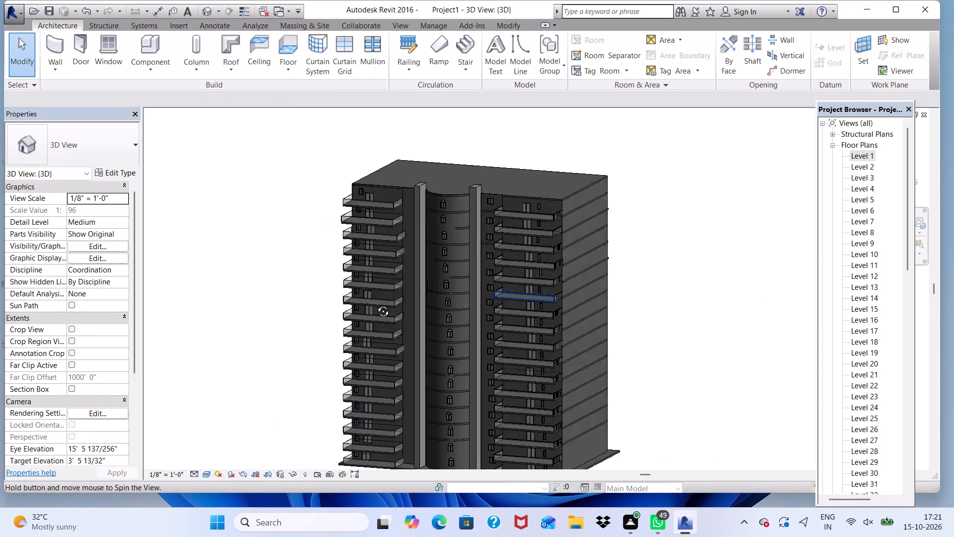
pyautogui.keyDown('shift'); pyautogui.moveTo(376, 304); pyautogui.dragTo(455, 220, button='middle'); pyautogui.keyUp('shift')
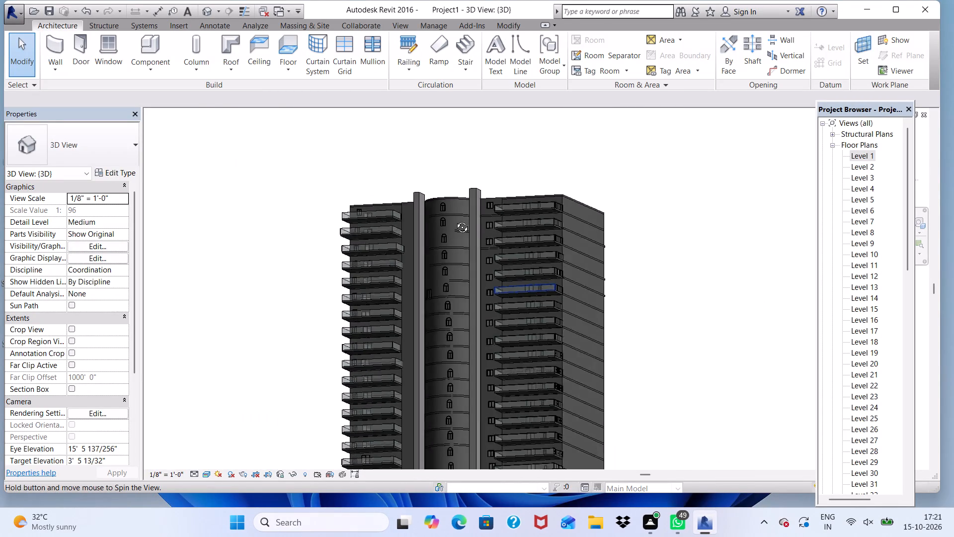
pyautogui.keyDown('shift'); pyautogui.moveTo(455, 220); pyautogui.dragTo(556, 310, button='middle'); pyautogui.keyUp('shift')
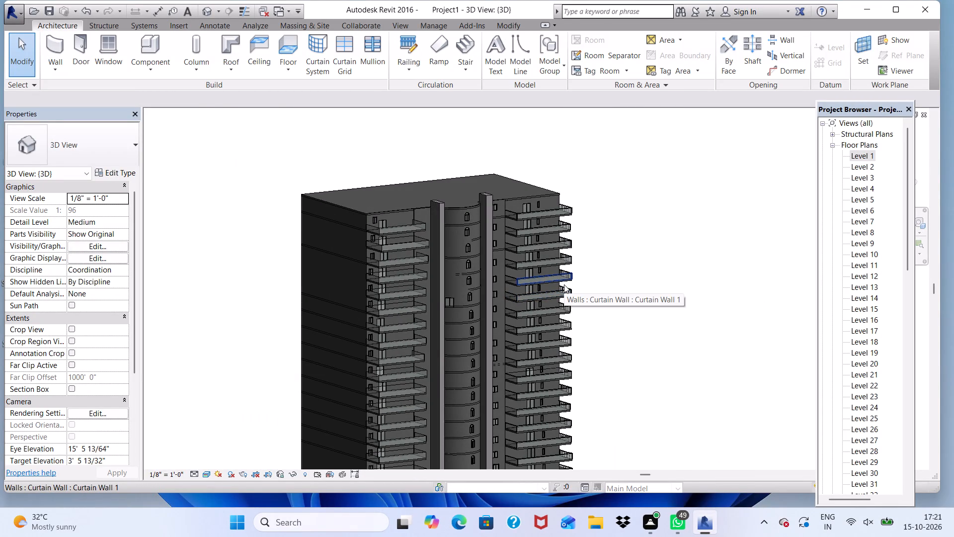
pyautogui.scroll(5, 484, 258)
pyautogui.scroll(-6, 484, 258)
pyautogui.moveTo(496, 322); pyautogui.dragTo(485, 304, button='middle')
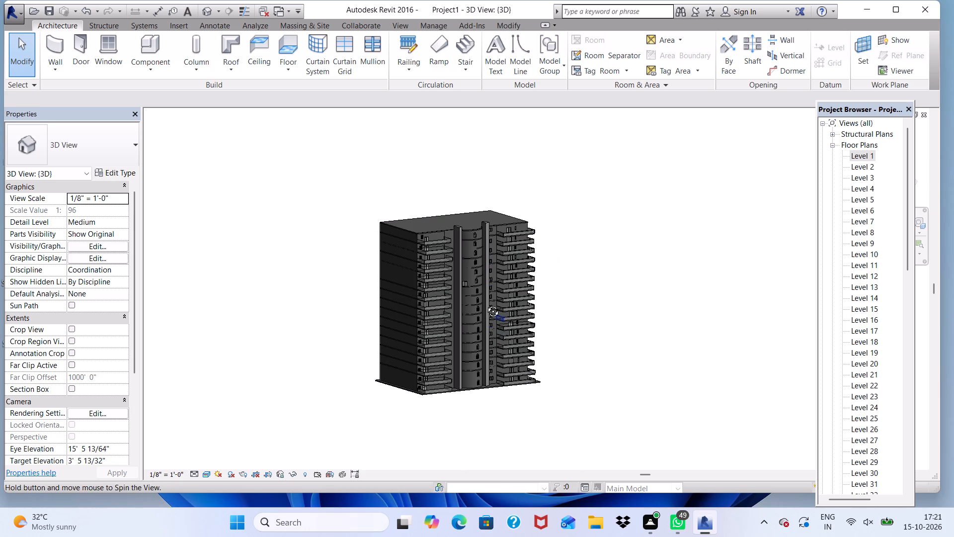
pyautogui.moveTo(485, 304); pyautogui.dragTo(504, 296, button='middle')
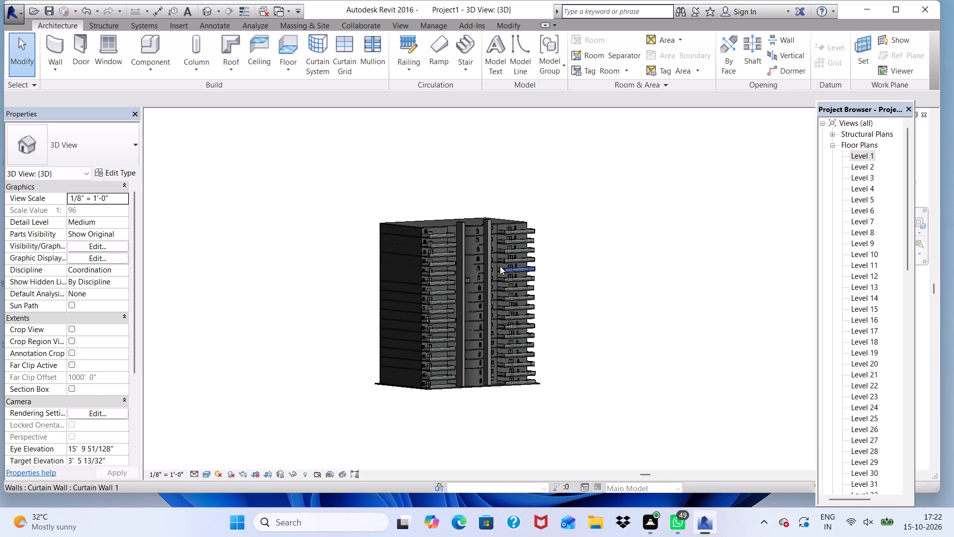
pyautogui.scroll(5, 523, 280)
pyautogui.scroll(-3, 502, 250)
pyautogui.scroll(-1, 519, 346)
pyautogui.keyDown('shift'); pyautogui.moveTo(519, 346); pyautogui.dragTo(310, 314, button='middle'); pyautogui.keyUp('shift')
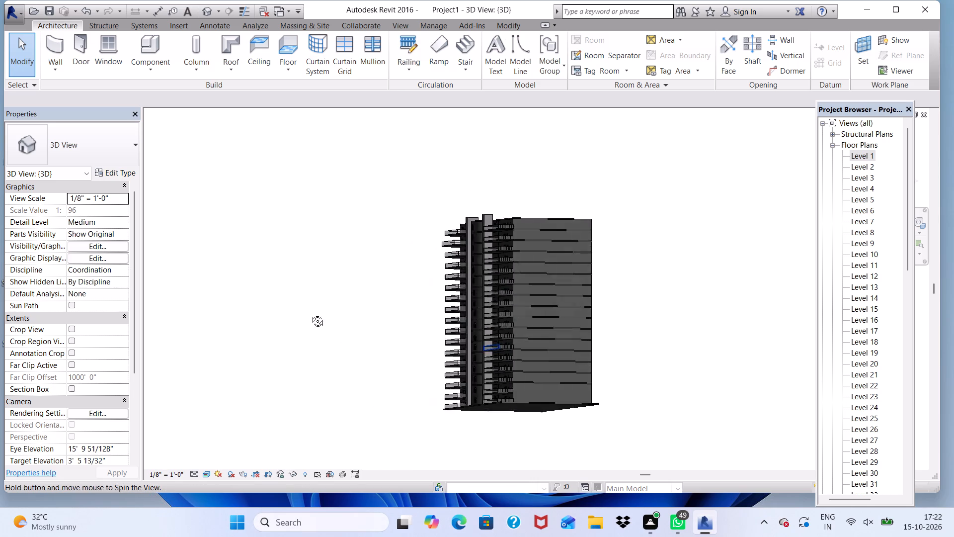
pyautogui.keyDown('shift'); pyautogui.moveTo(310, 314); pyautogui.dragTo(350, 326, button='middle'); pyautogui.keyUp('shift')
# Stretch the top of the rectangular shaft between the curved bay and the right wing higher above the roof.
pyautogui.scroll(17, 484, 240)
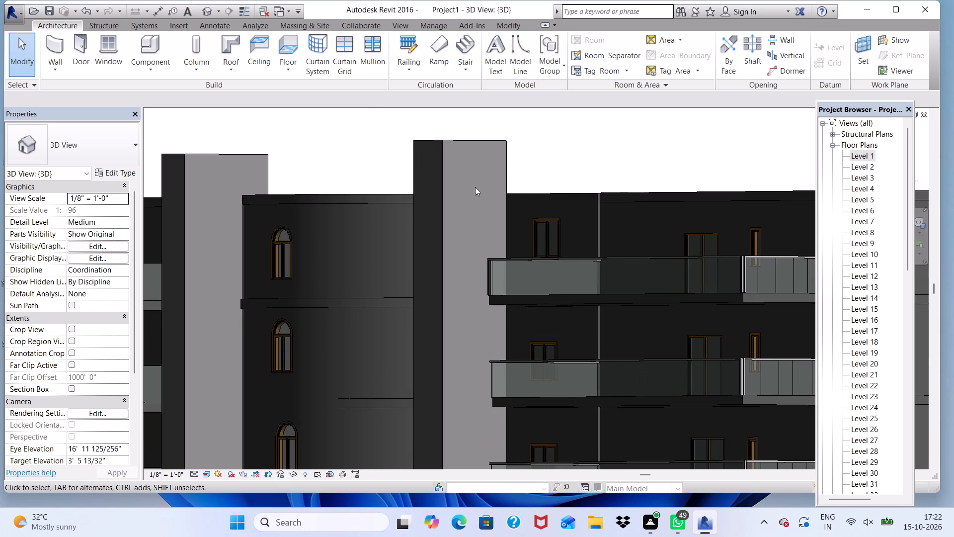
pyautogui.scroll(-3, 513, 164)
pyautogui.moveTo(510, 179); pyautogui.dragTo(525, 230, button='middle')
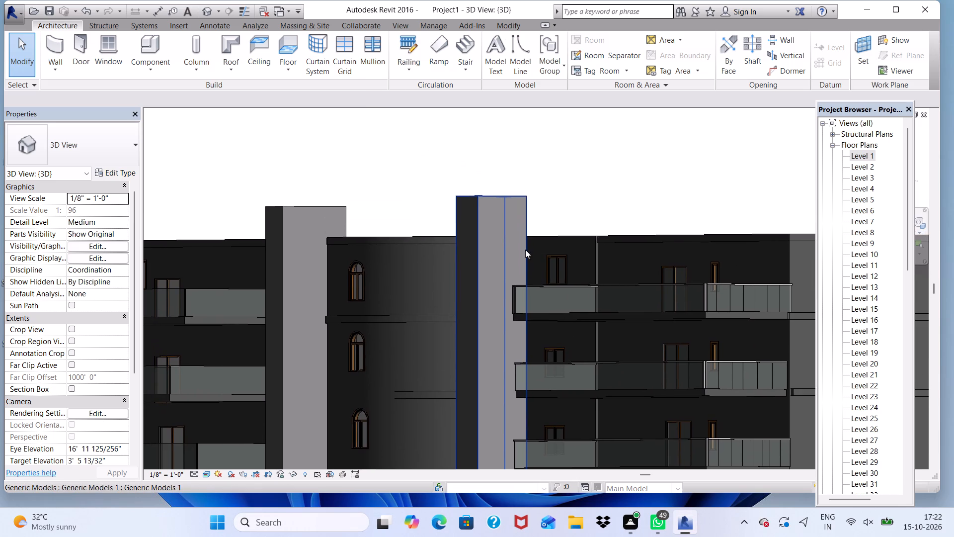
pyautogui.scroll(-1, 521, 250)
pyautogui.keyDown('shift'); pyautogui.moveTo(516, 251); pyautogui.dragTo(628, 293, button='middle'); pyautogui.keyUp('shift')
pyautogui.scroll(5, 435, 216)
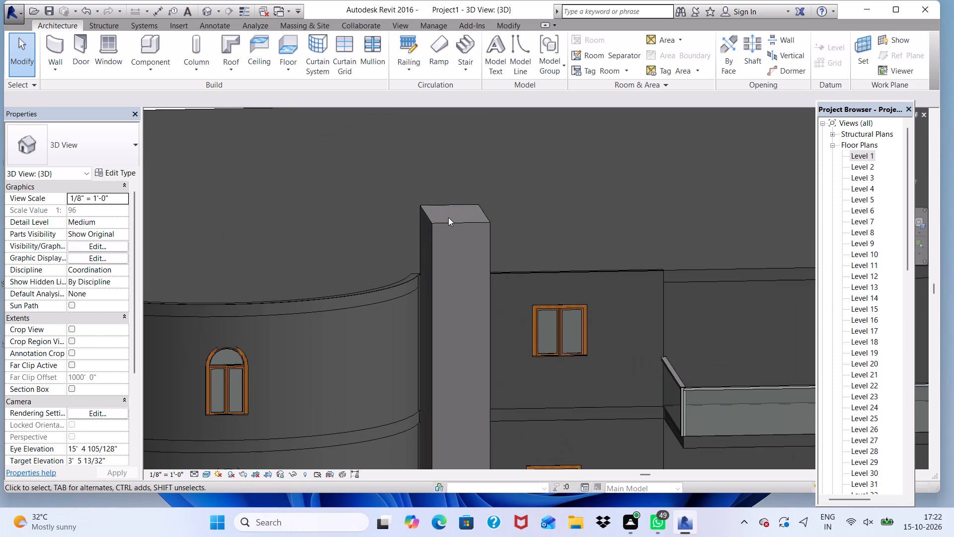
pyautogui.click(449, 218)
pyautogui.moveTo(454, 209); pyautogui.dragTo(453, 207)
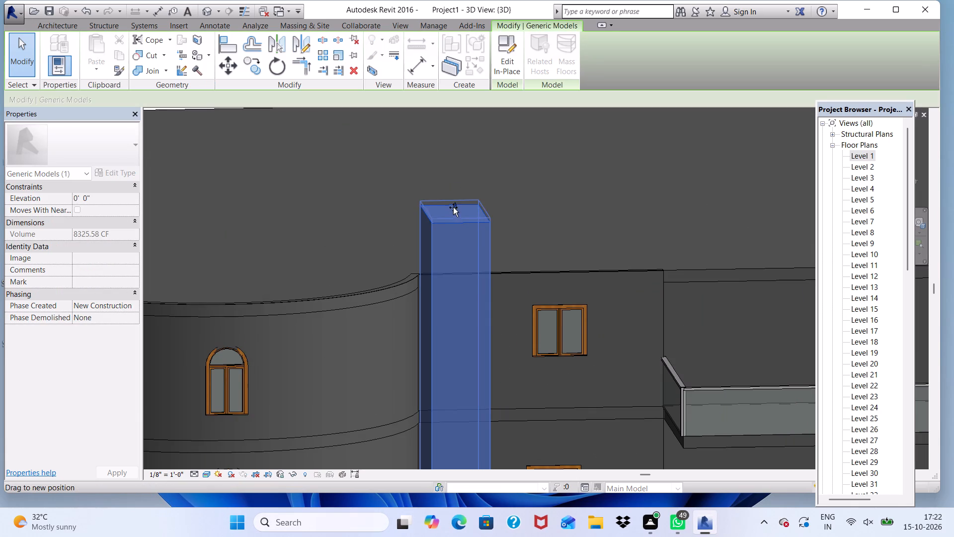
pyautogui.moveTo(453, 207); pyautogui.dragTo(452, 191)
pyautogui.scroll(-1, 446, 166)
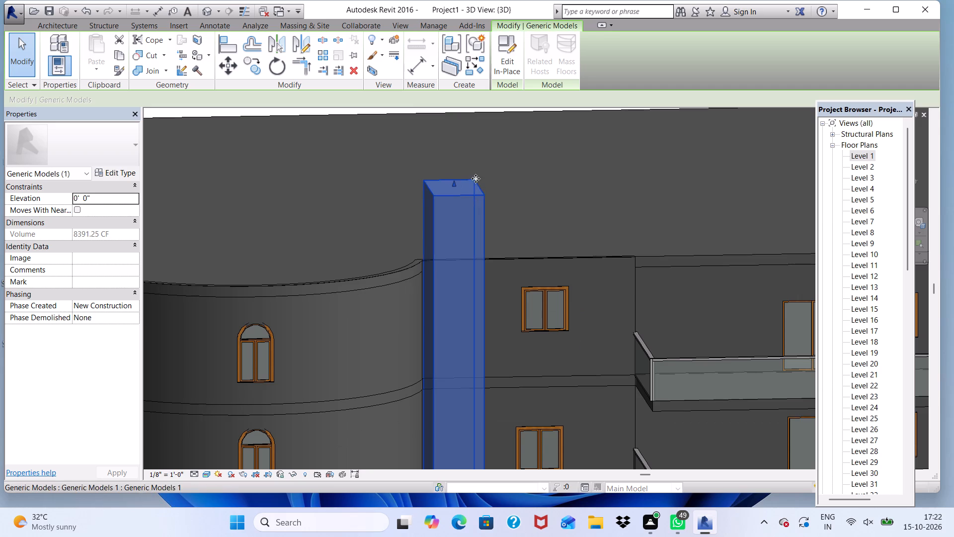
pyautogui.moveTo(452, 180); pyautogui.dragTo(451, 173)
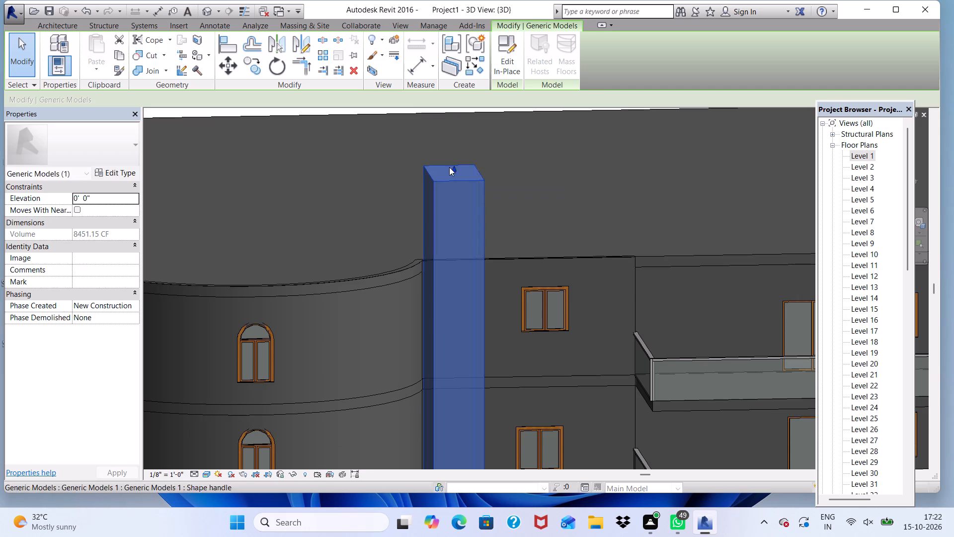
pyautogui.scroll(-4, 388, 155)
pyautogui.click(783, 156)
# Start an in-place model in the Generic Models category for the right wing's roof edge.
pyautogui.scroll(-1, 561, 242)
pyautogui.moveTo(560, 243); pyautogui.dragTo(456, 259, button='middle')
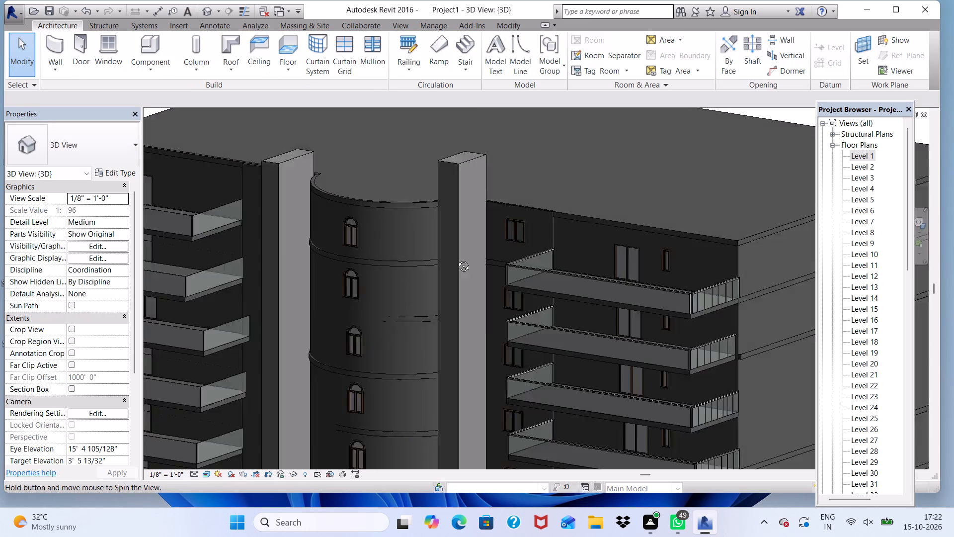
pyautogui.moveTo(456, 259); pyautogui.dragTo(419, 225, button='middle')
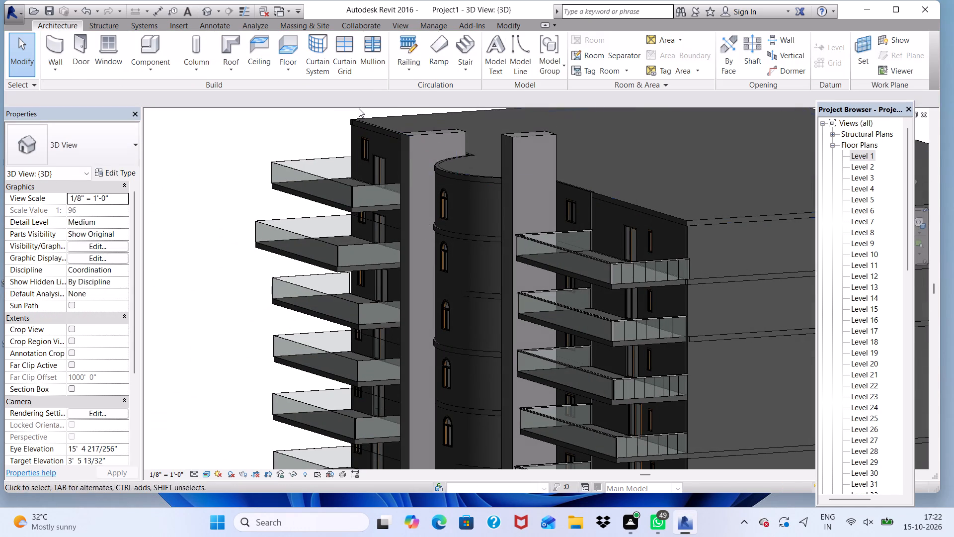
pyautogui.scroll(1, 600, 160)
pyautogui.scroll(-2, 604, 195)
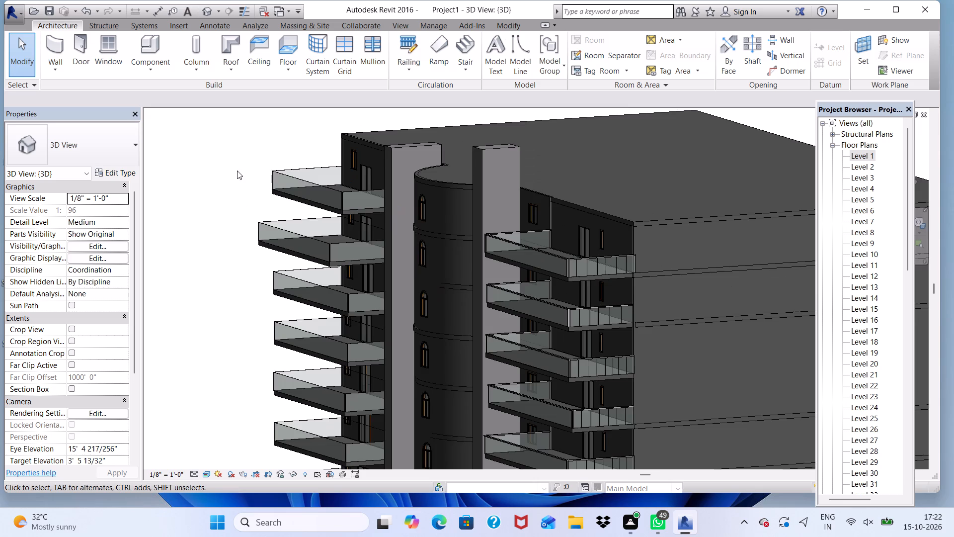
pyautogui.scroll(-1, 237, 171)
pyautogui.moveTo(238, 176); pyautogui.dragTo(372, 219, button='middle')
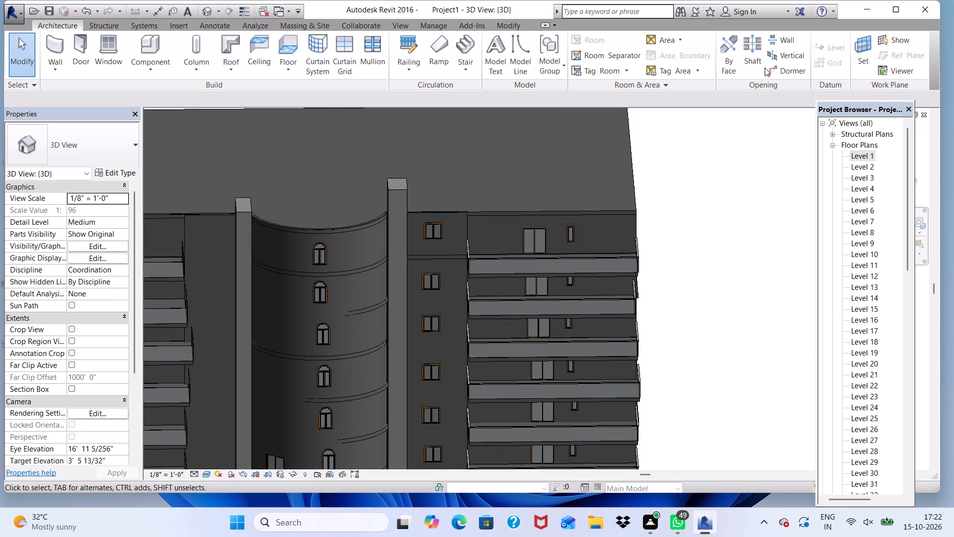
pyautogui.click(147, 68)
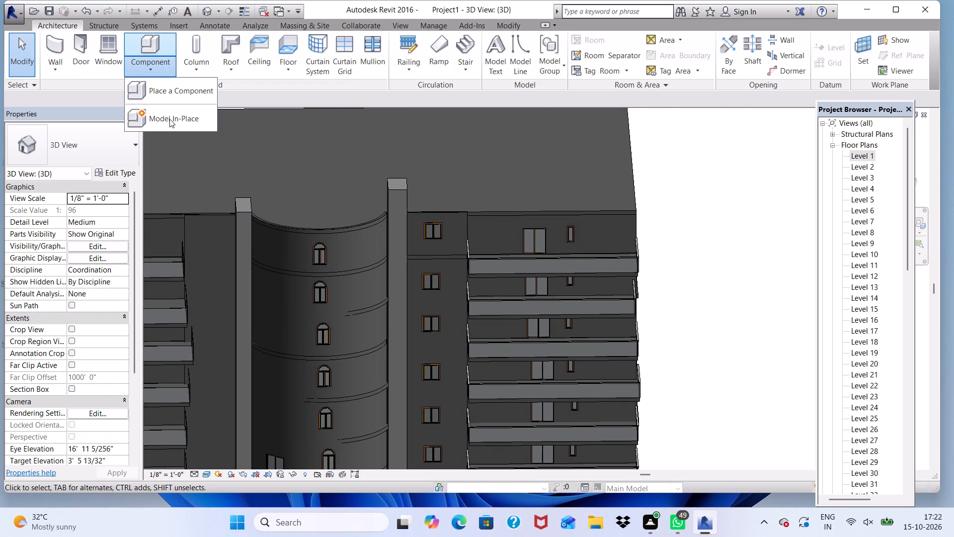
pyautogui.click(169, 119)
pyautogui.scroll(-5, 447, 256)
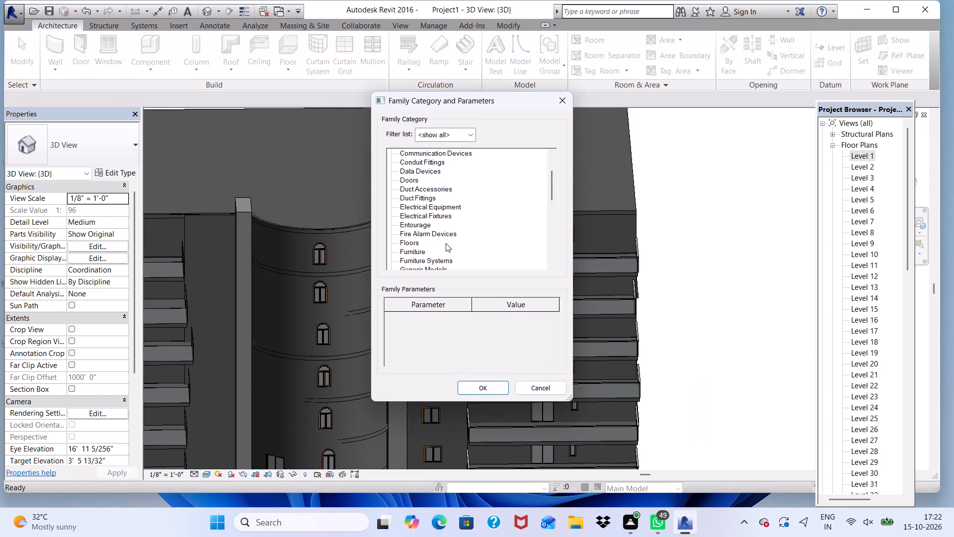
pyautogui.scroll(-3, 440, 234)
pyautogui.click(429, 242)
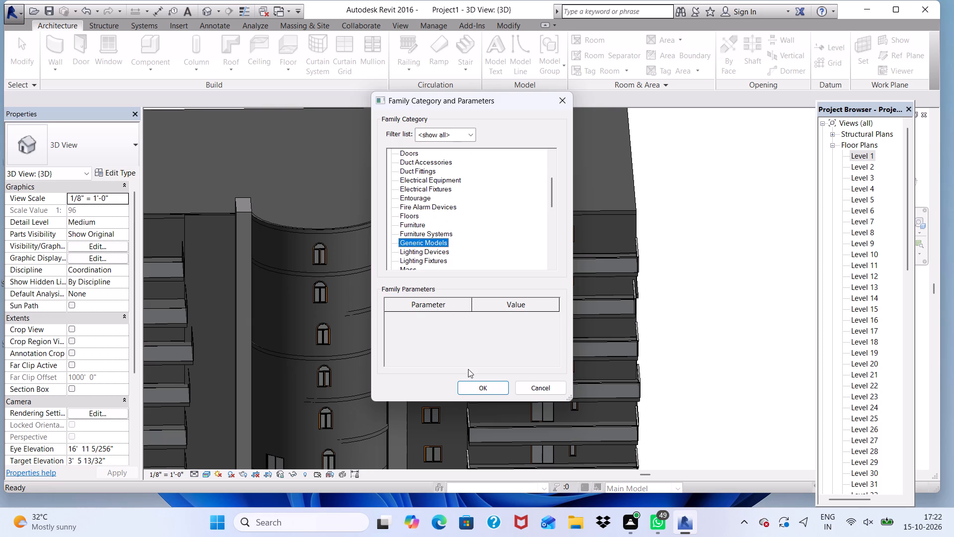
pyautogui.click(469, 390)
pyautogui.click(478, 274)
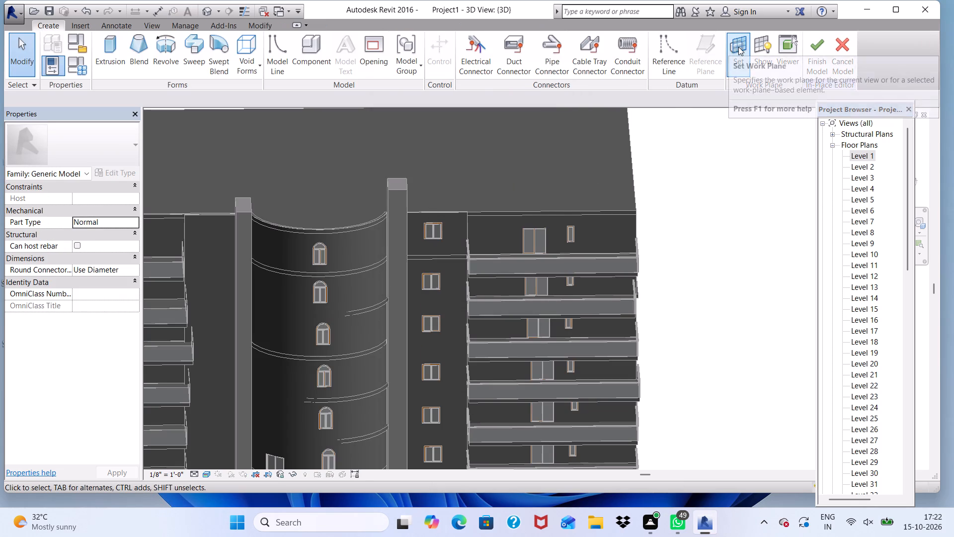
# Set the work plane by picking the front edge face of the roof slab over the right wing.
pyautogui.click(738, 47)
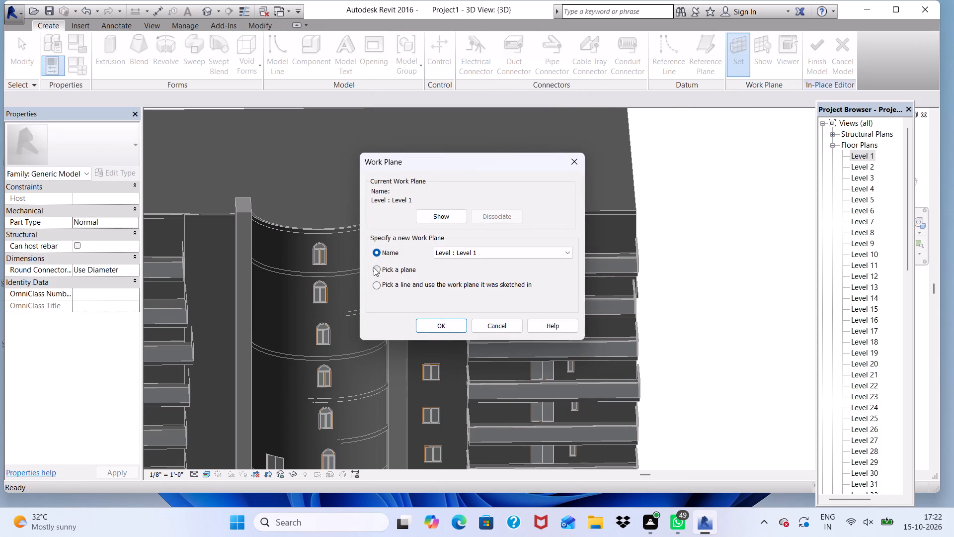
pyautogui.click(374, 266)
pyautogui.click(436, 326)
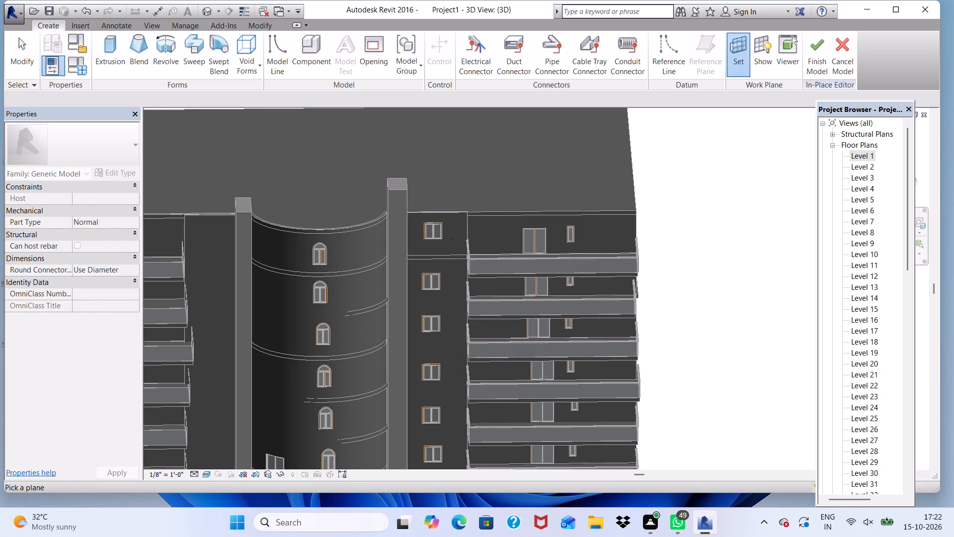
pyautogui.scroll(2, 454, 216)
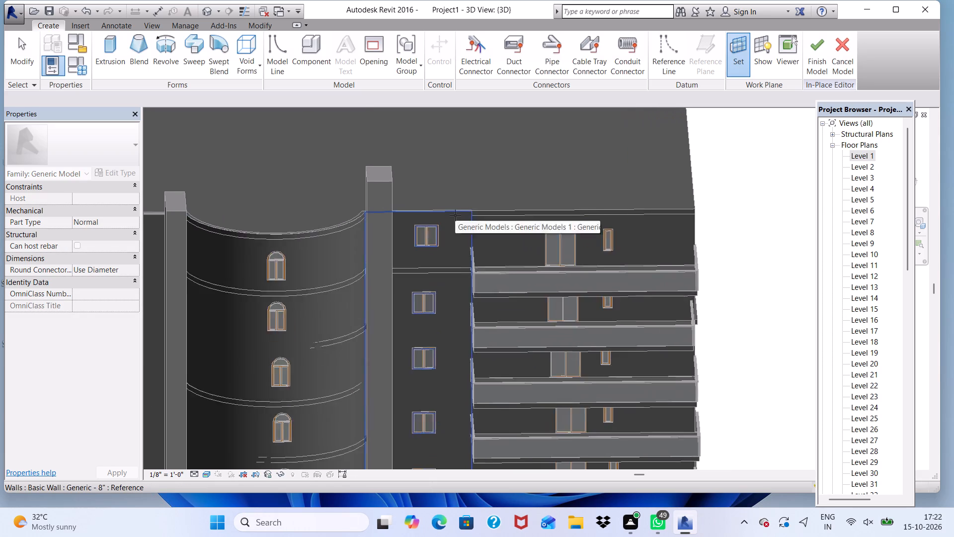
pyautogui.scroll(2, 455, 215)
pyautogui.click(511, 211)
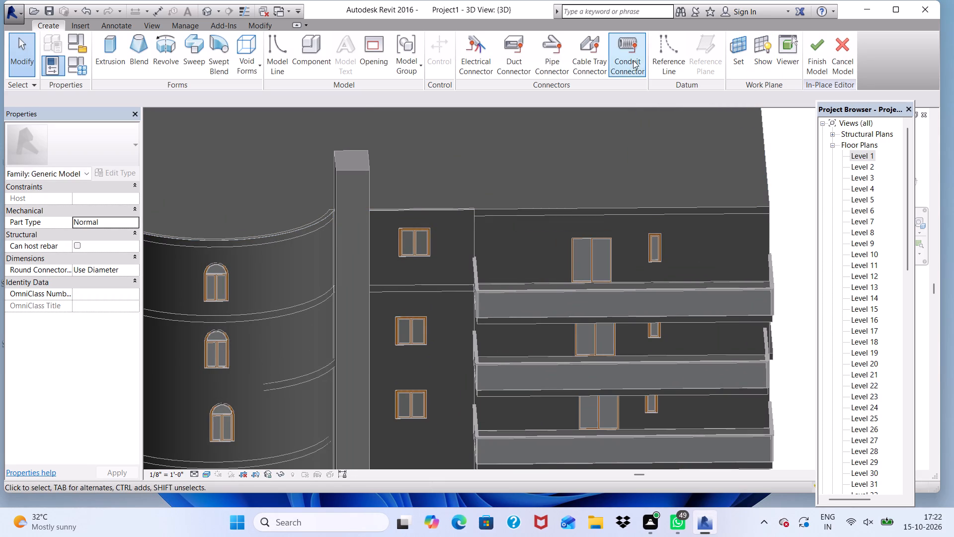
# Extrude a rectangle sketched along the right wing's front roof edge, from the shaft to the outer corner, 1' 0" deep as a parapet.
pyautogui.click(104, 38)
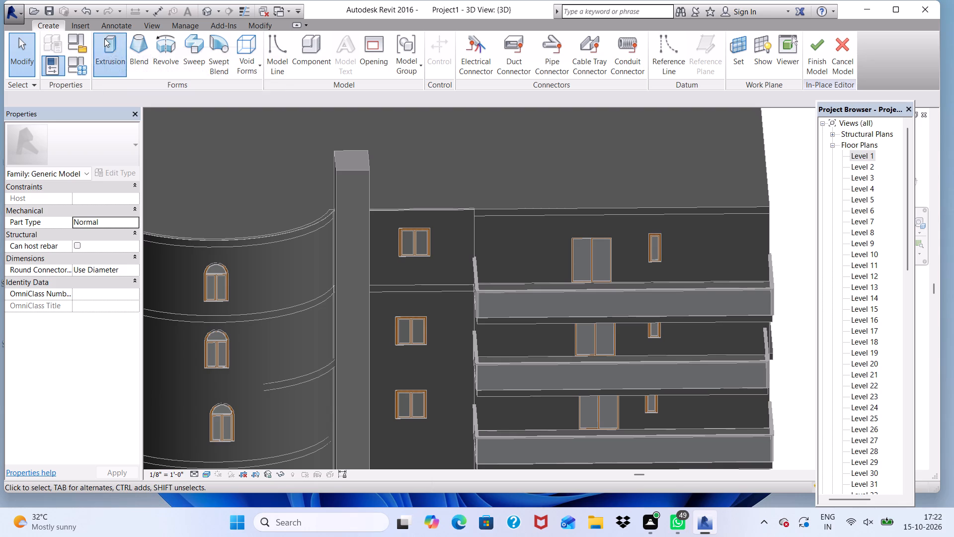
pyautogui.click(470, 40)
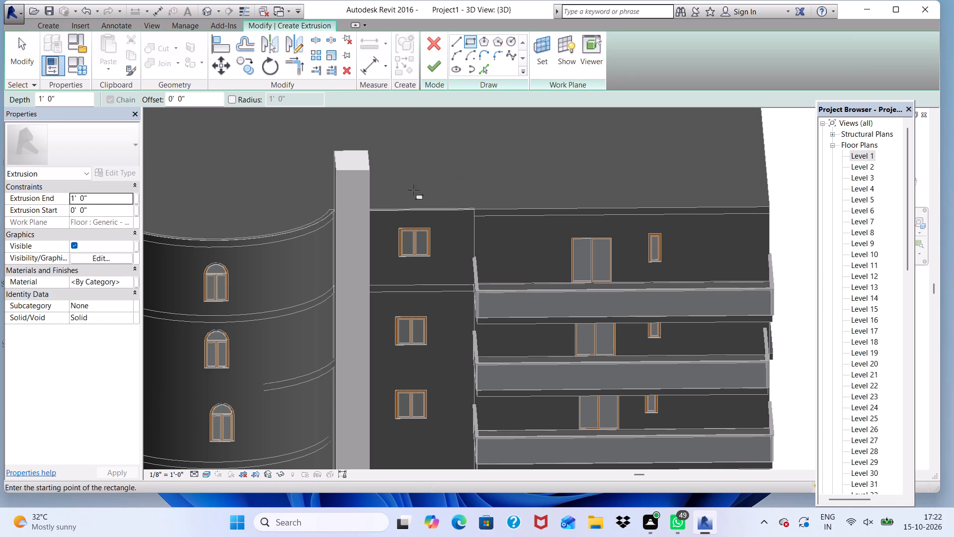
pyautogui.keyDown('shift'); pyautogui.moveTo(387, 212); pyautogui.dragTo(236, 213, button='middle'); pyautogui.keyUp('shift')
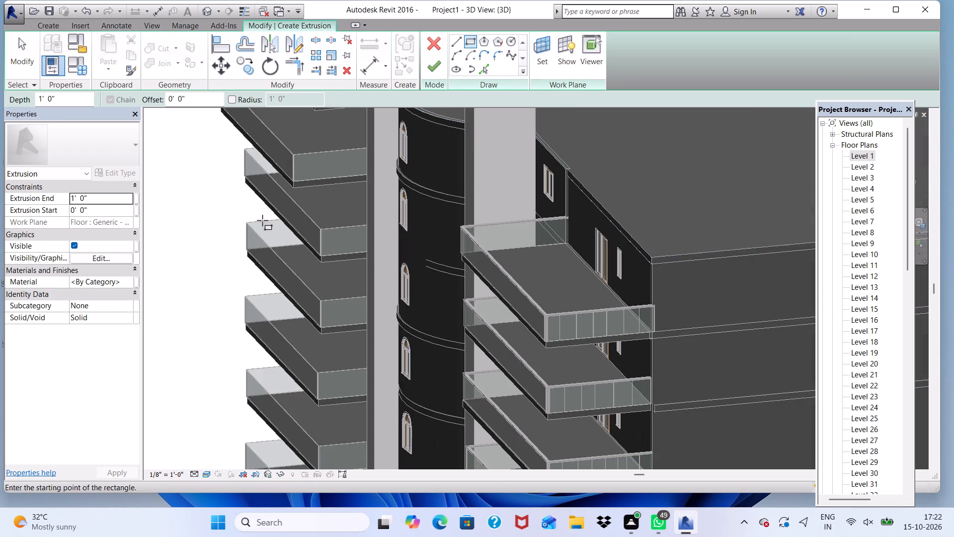
pyautogui.scroll(4, 589, 125)
pyautogui.scroll(1, 497, 145)
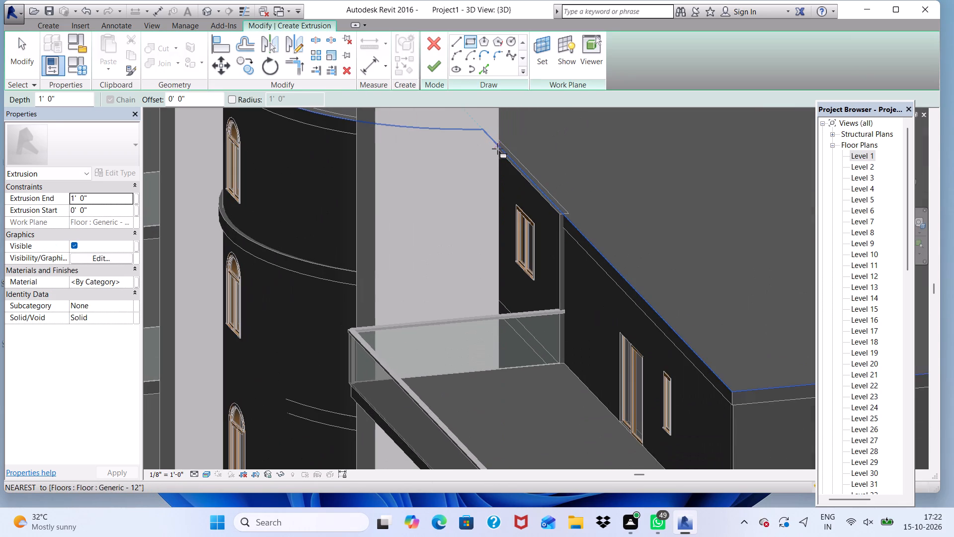
pyautogui.click(497, 149)
pyautogui.scroll(-4, 588, 173)
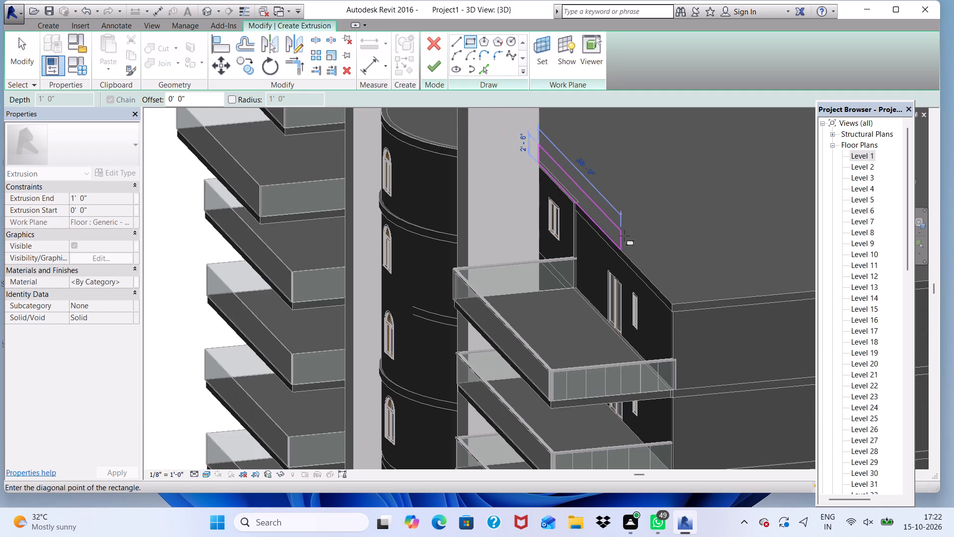
pyautogui.click(677, 267)
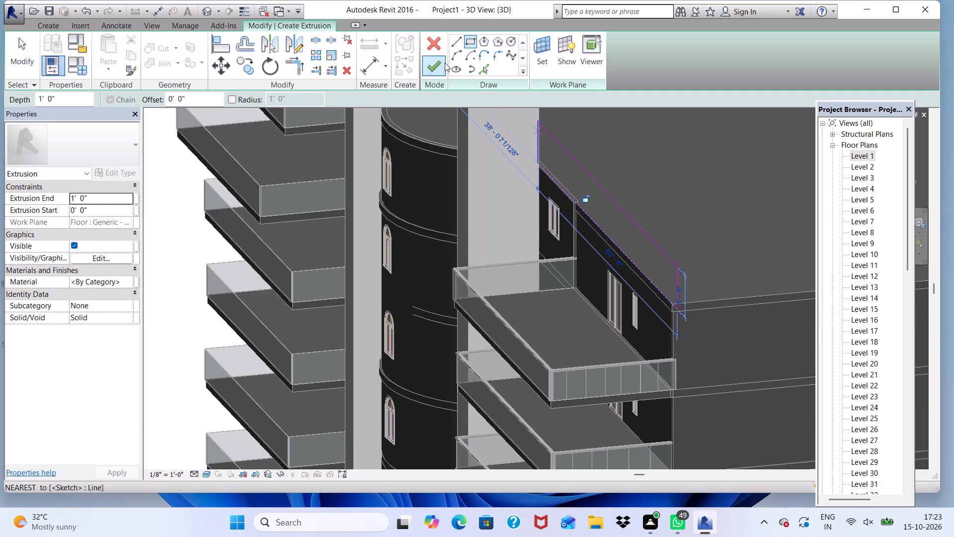
pyautogui.click(425, 62)
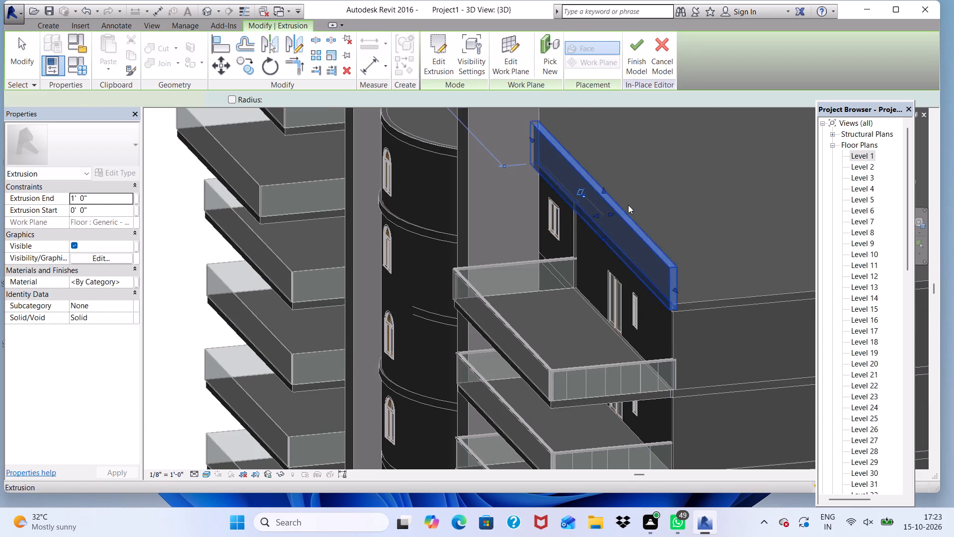
# Examine the parapet extrusion along the right wing's roof edge and its junction with the shaft in 3D.
pyautogui.scroll(6, 629, 205)
pyautogui.scroll(-3, 611, 191)
pyautogui.scroll(3, 601, 211)
pyautogui.scroll(-2, 600, 211)
pyautogui.scroll(2, 578, 230)
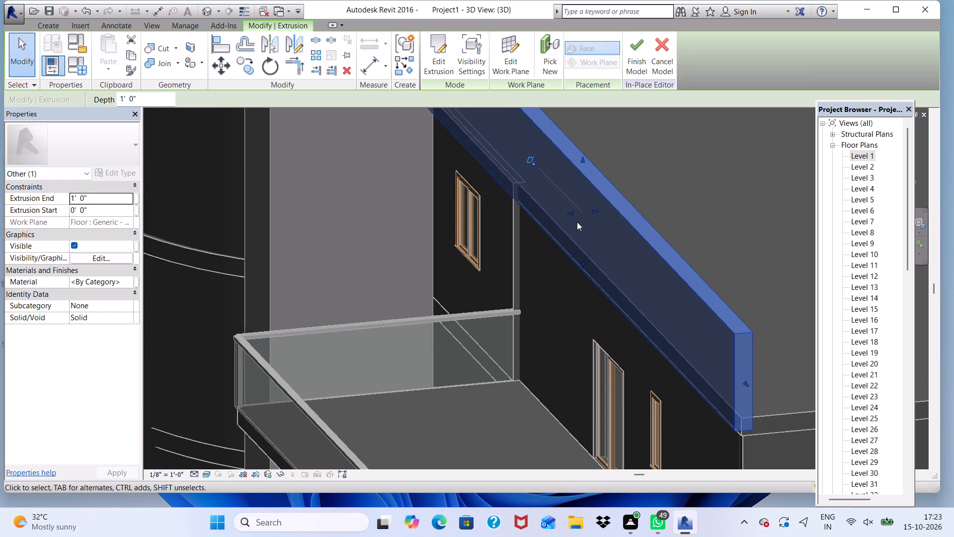
pyautogui.click(571, 213)
pyautogui.click(560, 210)
pyautogui.scroll(-3, 547, 196)
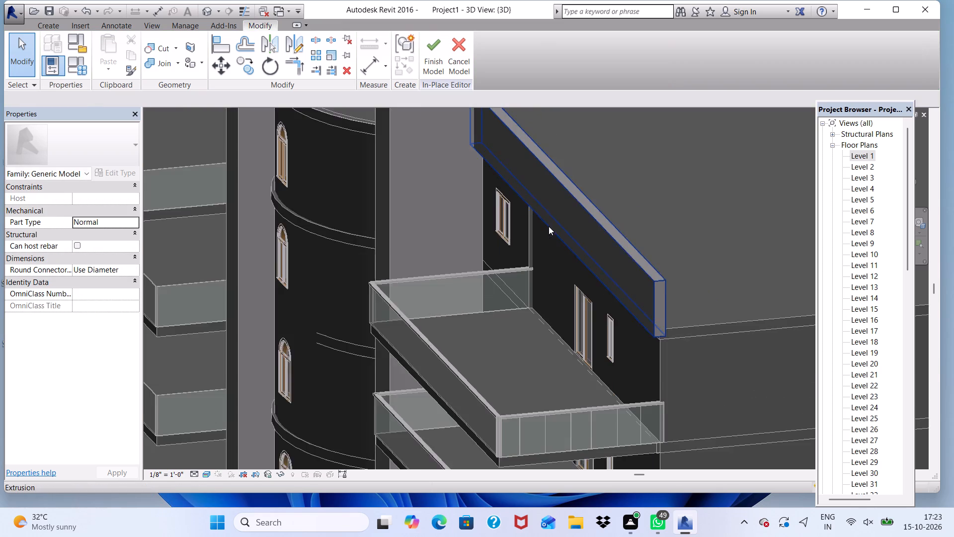
pyautogui.scroll(-2, 549, 226)
pyautogui.moveTo(549, 226); pyautogui.dragTo(593, 197, button='middle')
pyautogui.scroll(-4, 532, 191)
pyautogui.scroll(1, 530, 205)
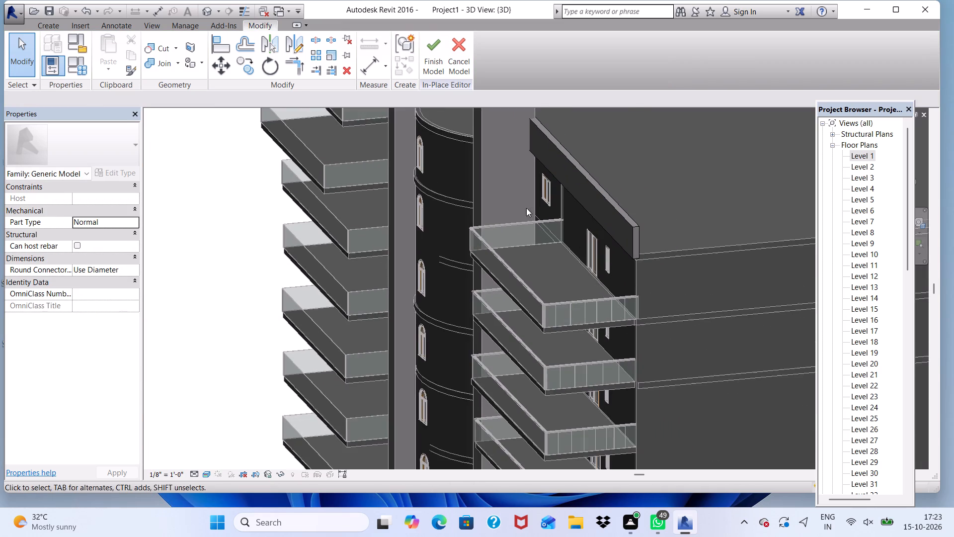
# Finish the in-place model of the right wing's roof-edge parapet.
pyautogui.keyDown('shift'); pyautogui.moveTo(522, 208); pyautogui.dragTo(571, 157, button='middle'); pyautogui.keyUp('shift')
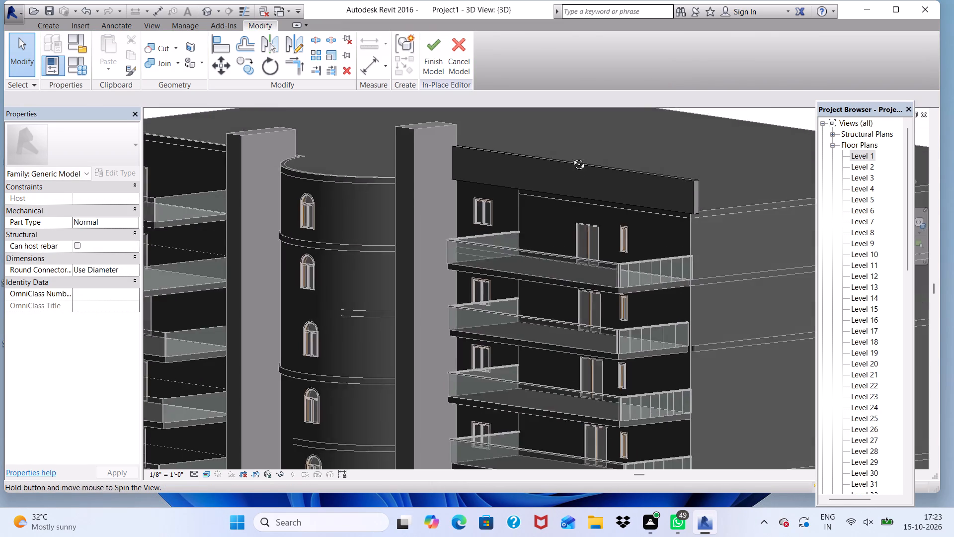
pyautogui.keyDown('shift'); pyautogui.moveTo(571, 157); pyautogui.dragTo(535, 185, button='middle'); pyautogui.keyUp('shift')
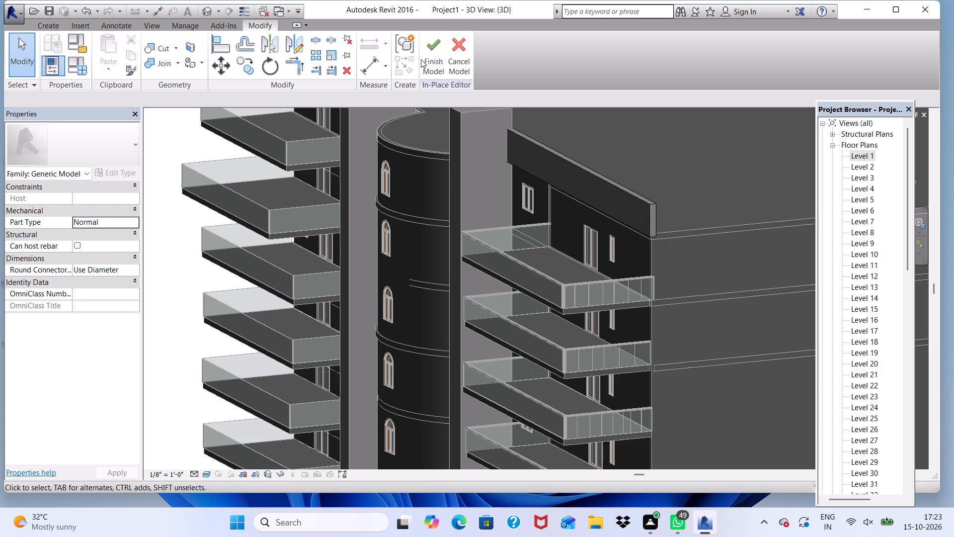
pyautogui.click(428, 49)
# Pull the parapet's outer end back to the roof slab's corner so the two line up.
pyautogui.scroll(-1, 480, 193)
pyautogui.moveTo(480, 193); pyautogui.dragTo(575, 179, button='middle')
pyautogui.keyDown('shift'); pyautogui.moveTo(575, 173); pyautogui.dragTo(481, 166, button='middle'); pyautogui.keyUp('shift')
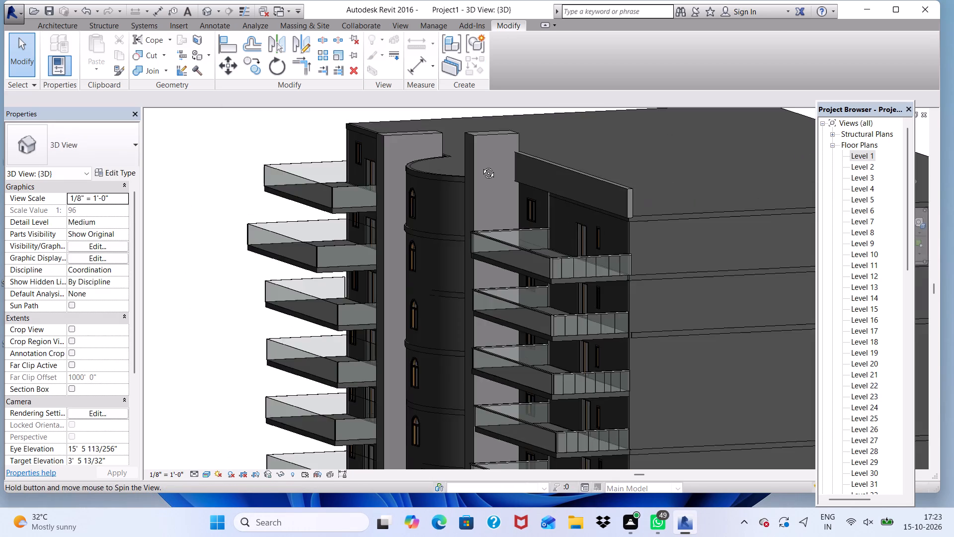
pyautogui.keyDown('shift'); pyautogui.moveTo(481, 166); pyautogui.dragTo(326, 181, button='middle'); pyautogui.keyUp('shift')
pyautogui.scroll(4, 469, 186)
pyautogui.click(477, 205)
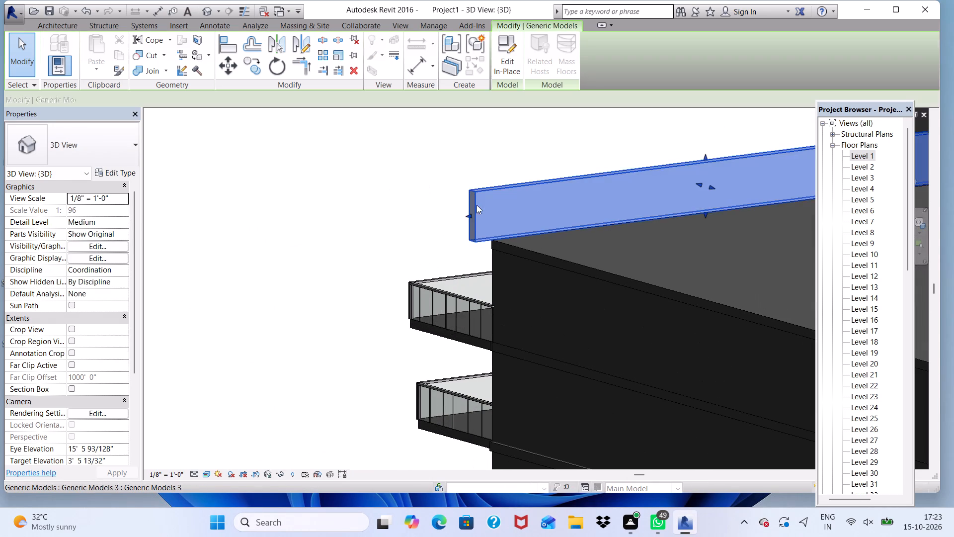
pyautogui.scroll(4, 444, 236)
pyautogui.moveTo(489, 204); pyautogui.dragTo(511, 199)
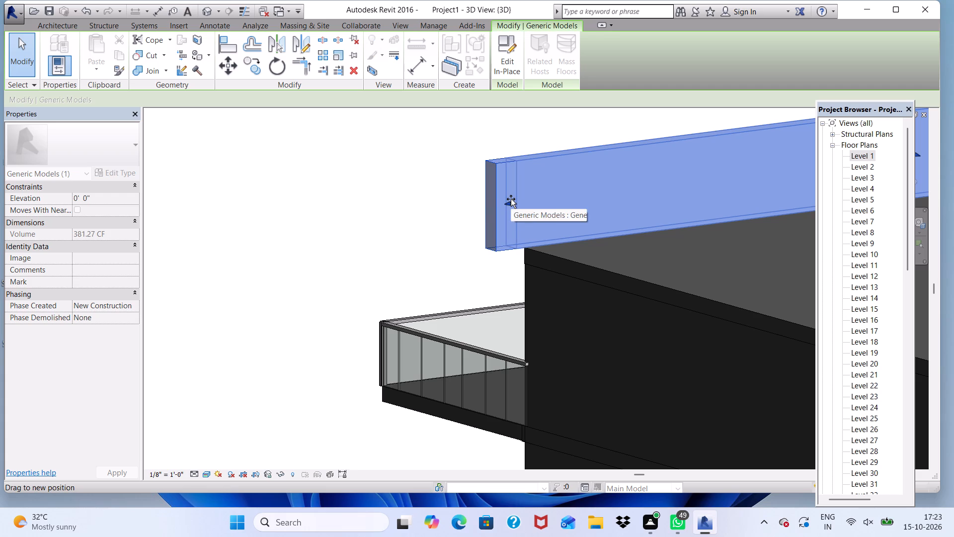
pyautogui.moveTo(511, 199); pyautogui.dragTo(516, 193)
pyautogui.doubleClick(516, 193)
pyautogui.scroll(-2, 512, 193)
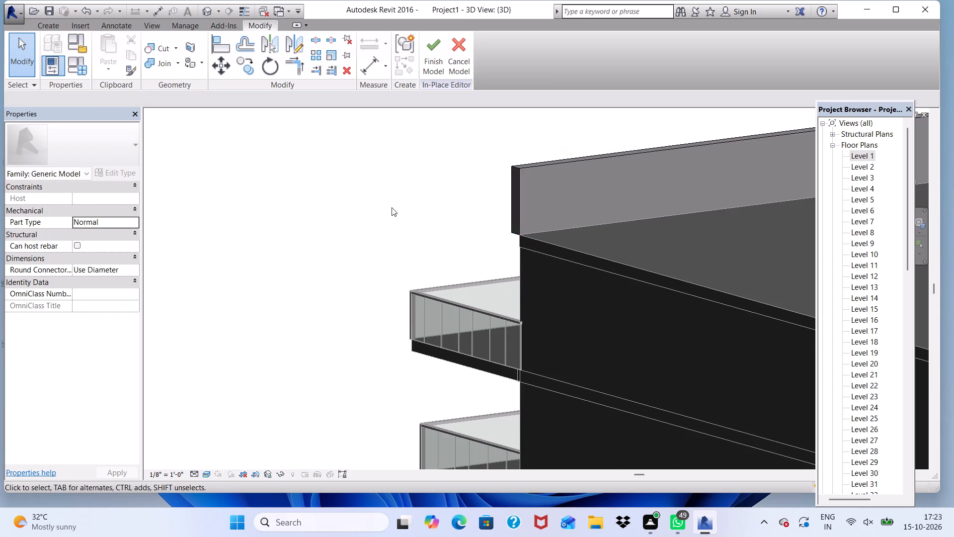
pyautogui.scroll(2, 553, 174)
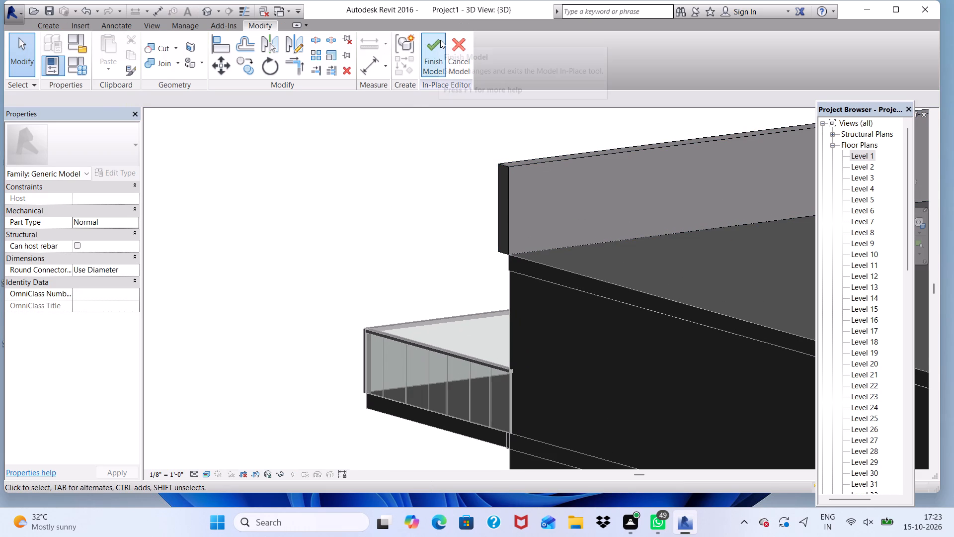
pyautogui.click(440, 40)
# Thicken the parapet by pulling its back face inward over the roof.
pyautogui.click(518, 167)
pyautogui.scroll(-3, 370, 148)
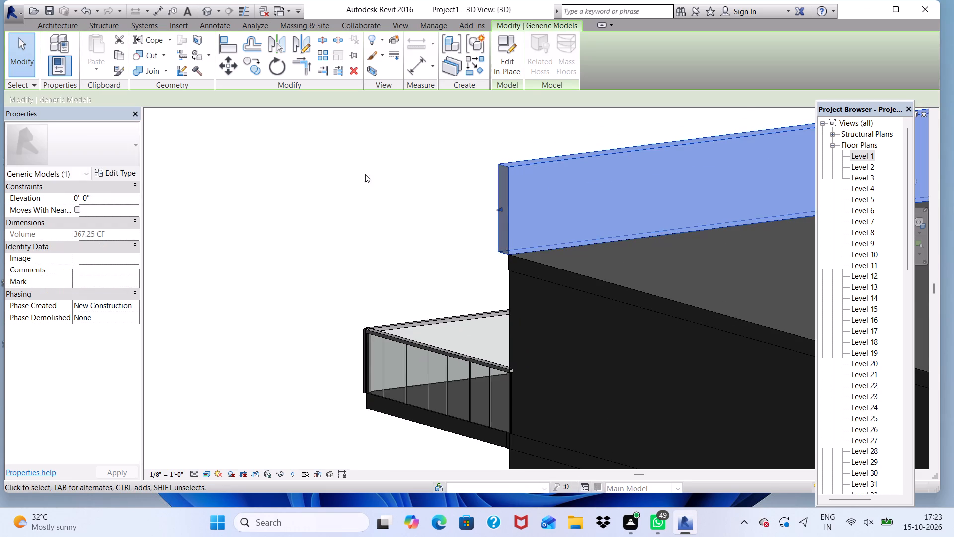
pyautogui.scroll(-4, 365, 174)
pyautogui.scroll(3, 574, 164)
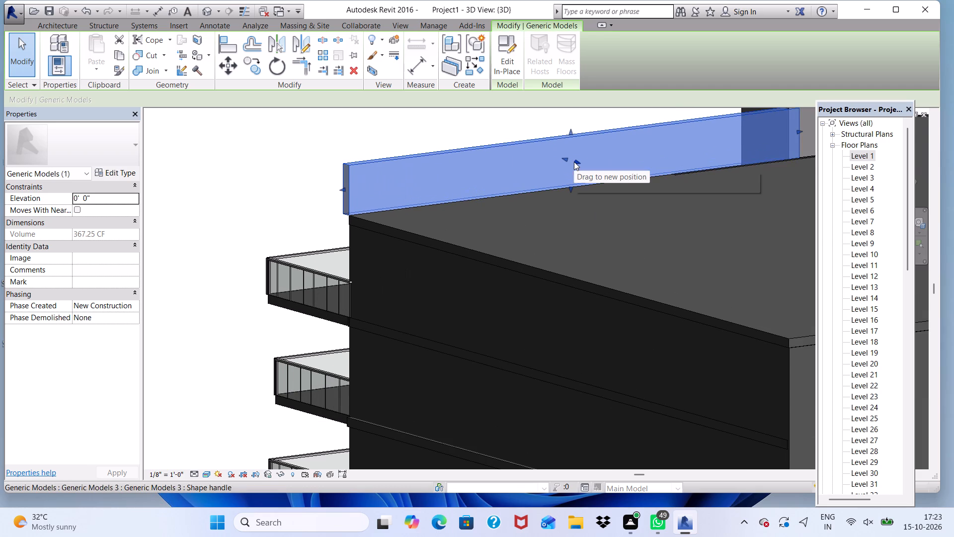
pyautogui.moveTo(574, 162); pyautogui.dragTo(580, 162)
pyautogui.scroll(-4, 523, 153)
pyautogui.scroll(-1, 521, 201)
# Pull the parapet's front face outward from the facade in stages so it overhangs and overlaps the shaft.
pyautogui.moveTo(522, 206); pyautogui.dragTo(524, 208, button='middle')
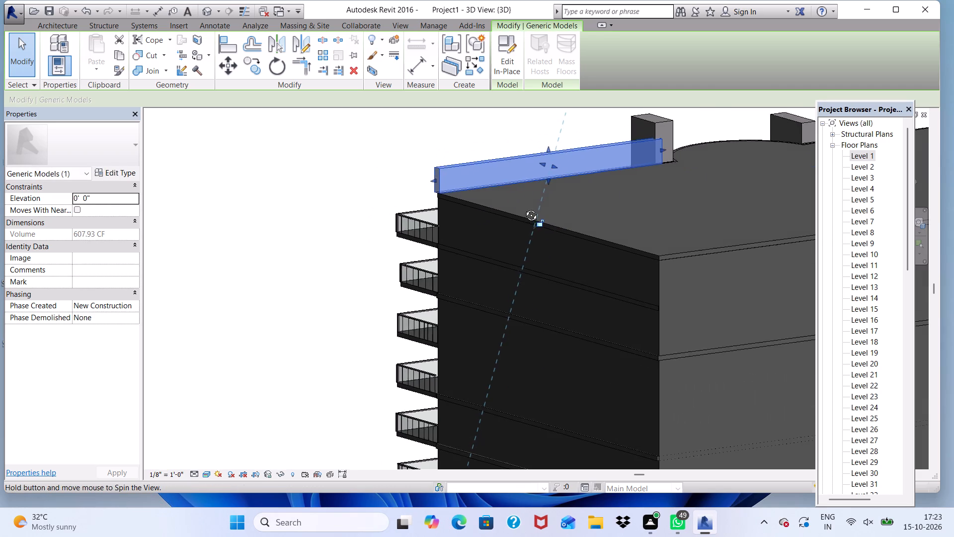
pyautogui.moveTo(524, 208); pyautogui.dragTo(789, 165, button='middle')
pyautogui.scroll(3, 537, 167)
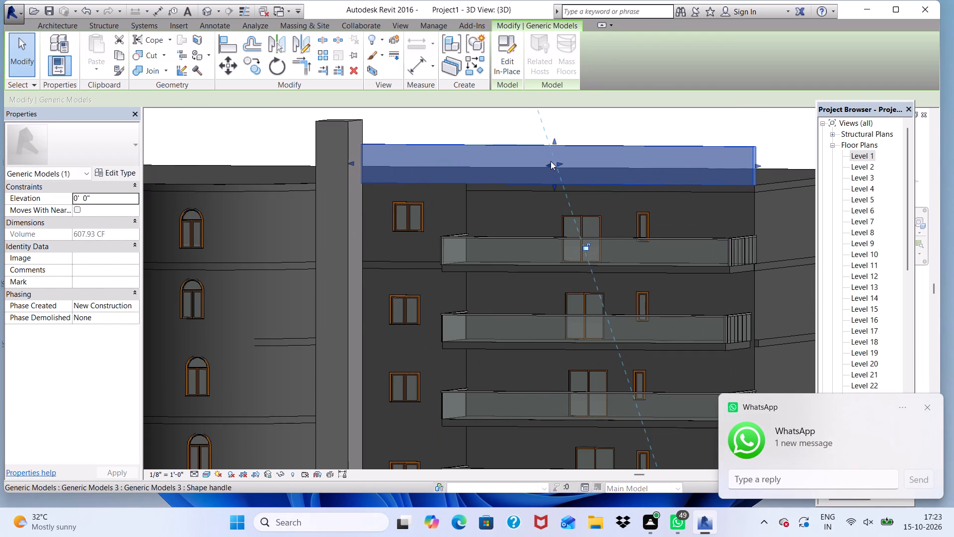
pyautogui.moveTo(551, 161); pyautogui.dragTo(541, 169)
pyautogui.rightClick(541, 169)
pyautogui.moveTo(541, 169); pyautogui.dragTo(549, 163)
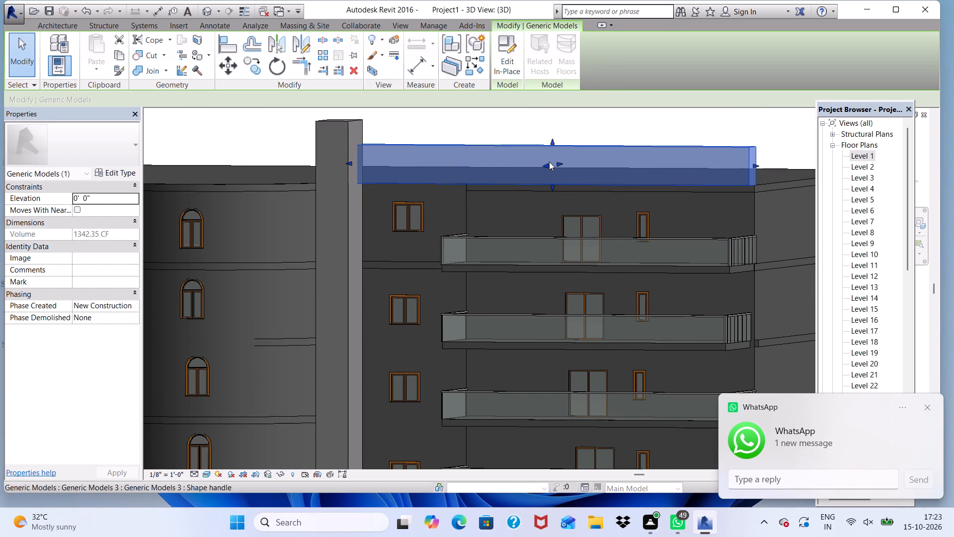
pyautogui.moveTo(547, 162); pyautogui.dragTo(547, 162)
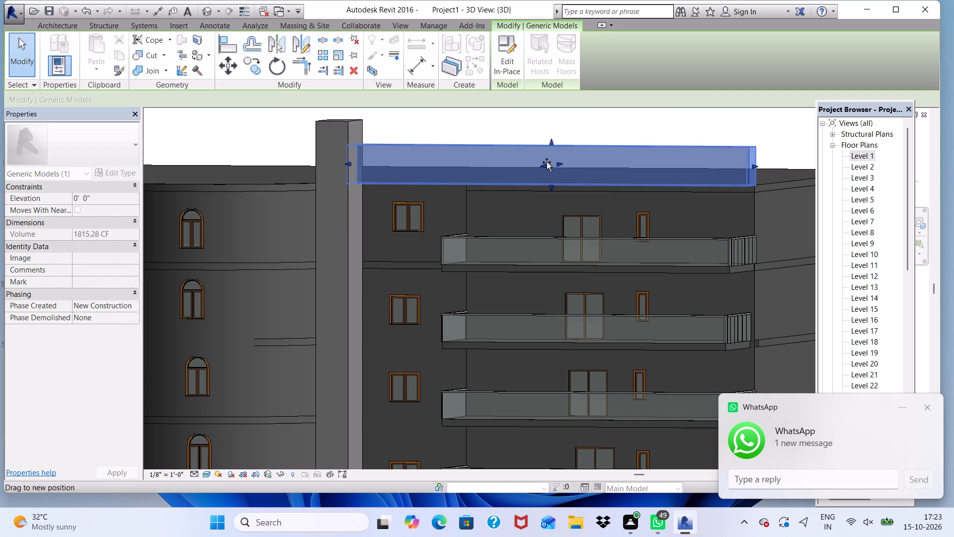
pyautogui.moveTo(547, 162); pyautogui.dragTo(548, 155)
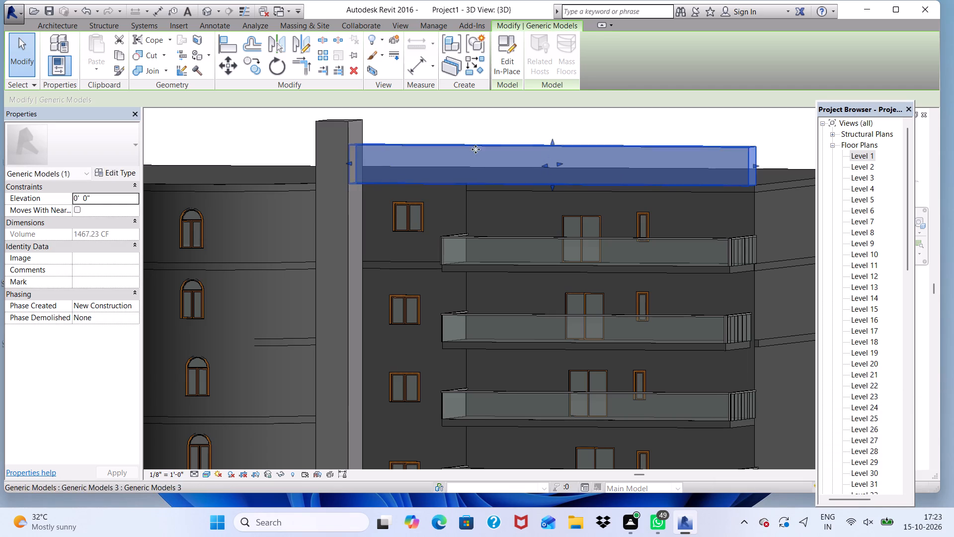
pyautogui.click(735, 130)
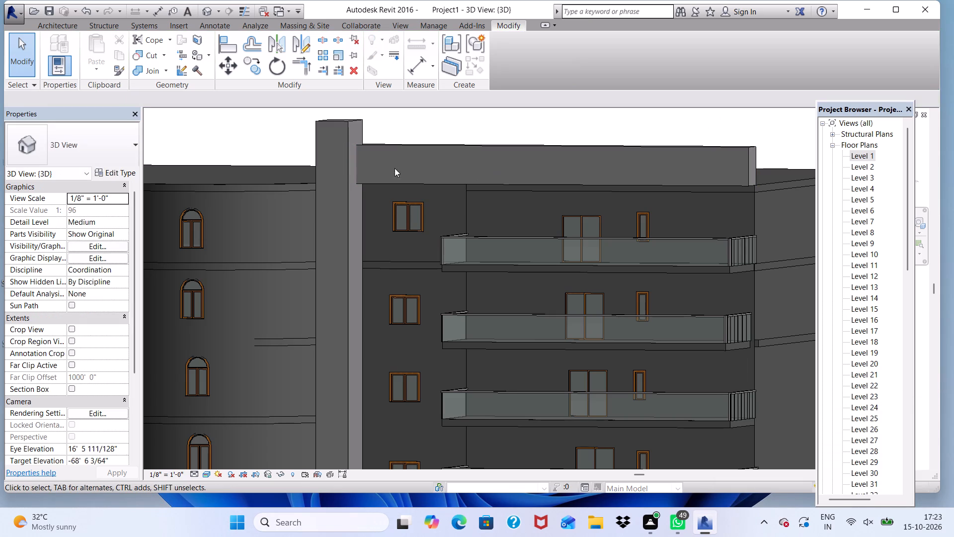
pyautogui.click(407, 146)
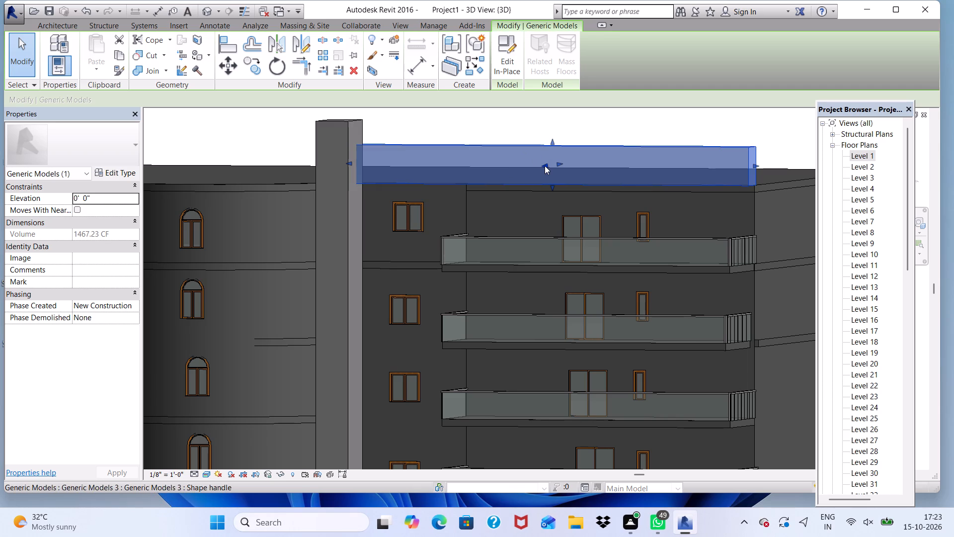
pyautogui.moveTo(545, 166); pyautogui.dragTo(538, 178)
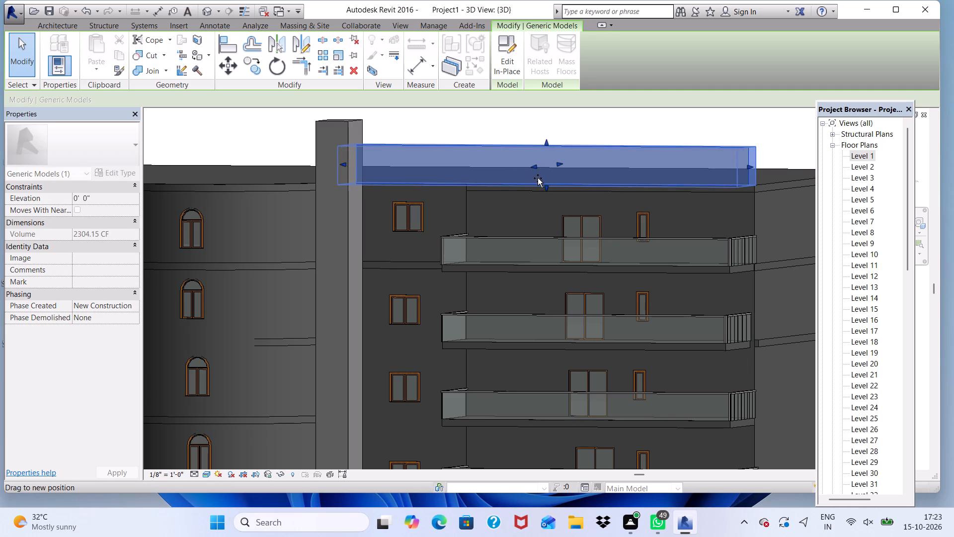
pyautogui.moveTo(538, 178); pyautogui.dragTo(536, 182)
pyautogui.click(781, 137)
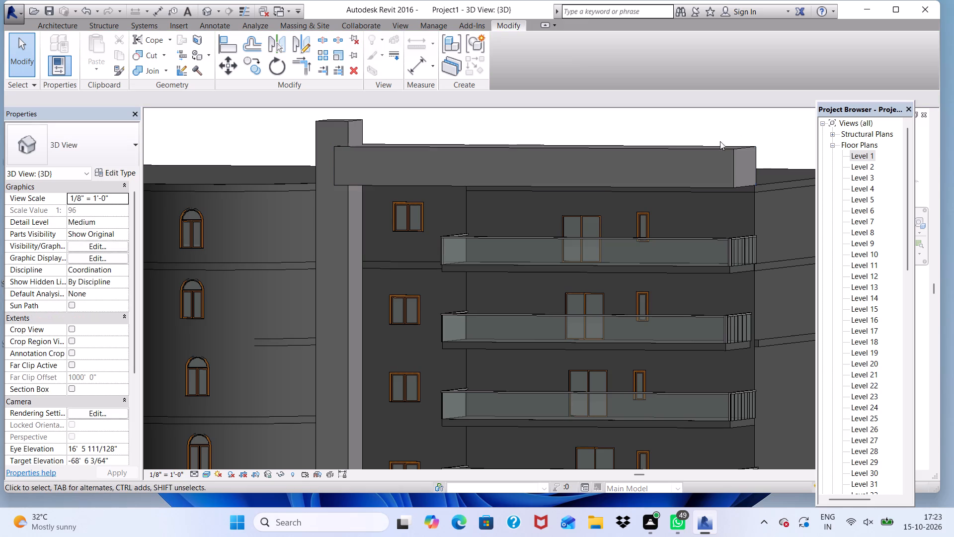
# Shorten the parapet's inner end to pull it back toward the shaft's side face.
pyautogui.scroll(-5, 487, 161)
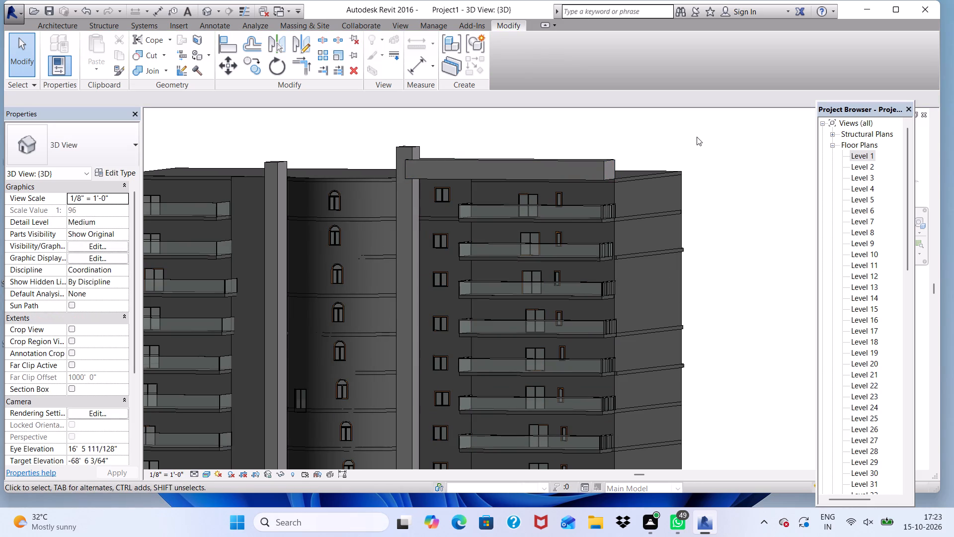
pyautogui.click(697, 136)
pyautogui.keyDown('shift'); pyautogui.moveTo(416, 188); pyautogui.dragTo(469, 186, button='middle'); pyautogui.keyUp('shift')
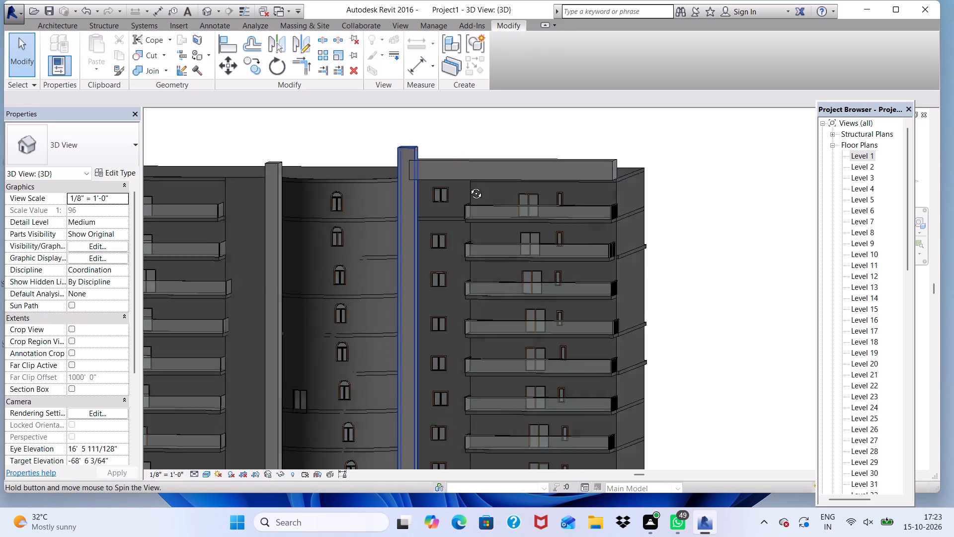
pyautogui.keyDown('shift'); pyautogui.moveTo(469, 186); pyautogui.dragTo(528, 167, button='middle'); pyautogui.keyUp('shift')
pyautogui.scroll(5, 403, 152)
pyautogui.click(535, 177)
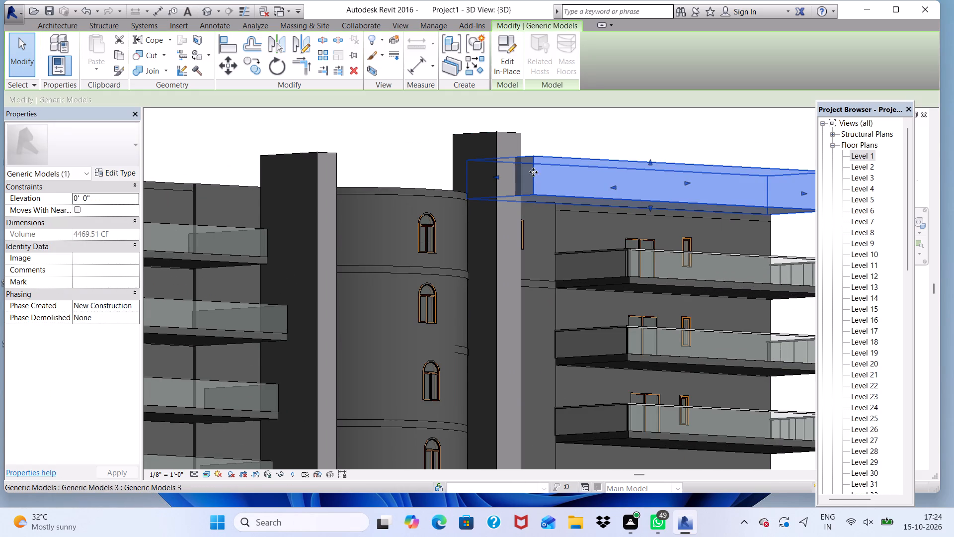
pyautogui.moveTo(497, 175); pyautogui.dragTo(511, 171)
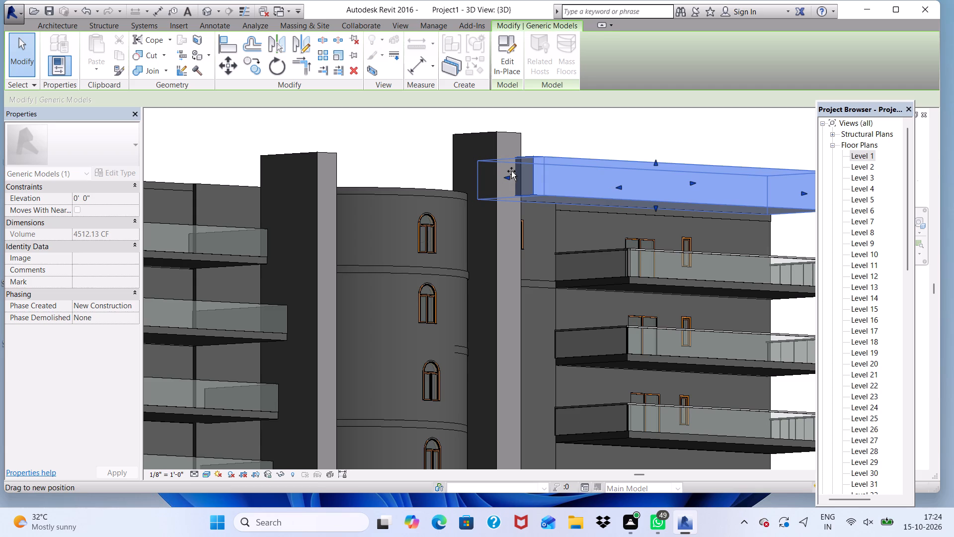
pyautogui.moveTo(511, 171); pyautogui.dragTo(515, 169)
pyautogui.scroll(-3, 485, 146)
pyautogui.moveTo(535, 189); pyautogui.dragTo(432, 215, button='middle')
pyautogui.scroll(-1, 432, 213)
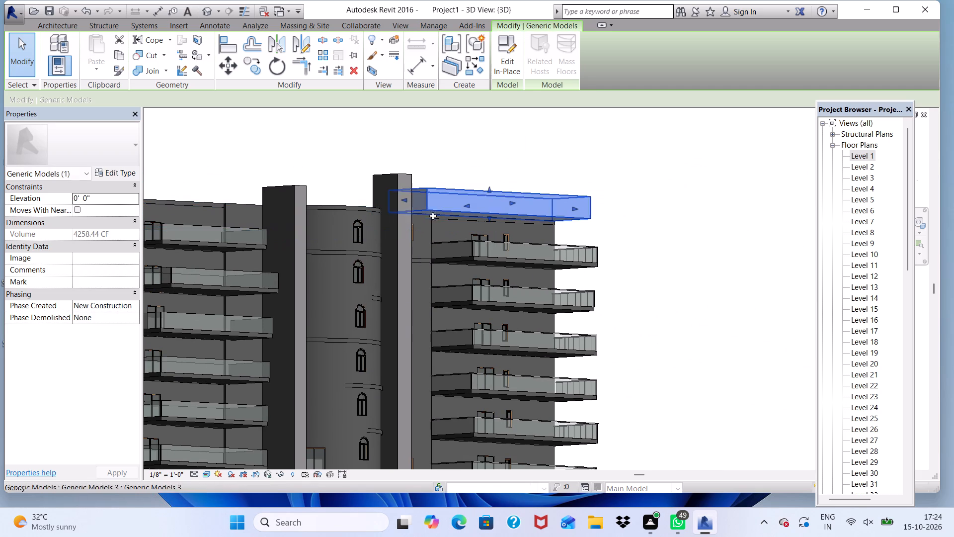
pyautogui.keyDown('shift'); pyautogui.click(643, 161); pyautogui.keyUp('shift')
pyautogui.click(638, 200)
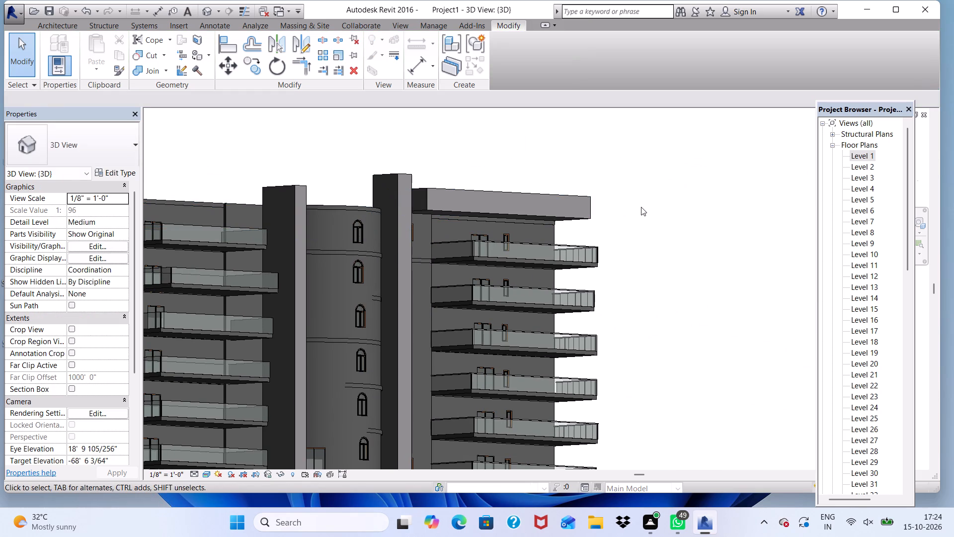
# Widen the shaft beside the right wing by pulling its side face toward the parapet.
pyautogui.moveTo(641, 207); pyautogui.dragTo(532, 251, button='middle')
pyautogui.keyDown('shift'); pyautogui.scroll(-1, 641, 208); pyautogui.keyUp('shift')
pyautogui.scroll(6, 330, 190)
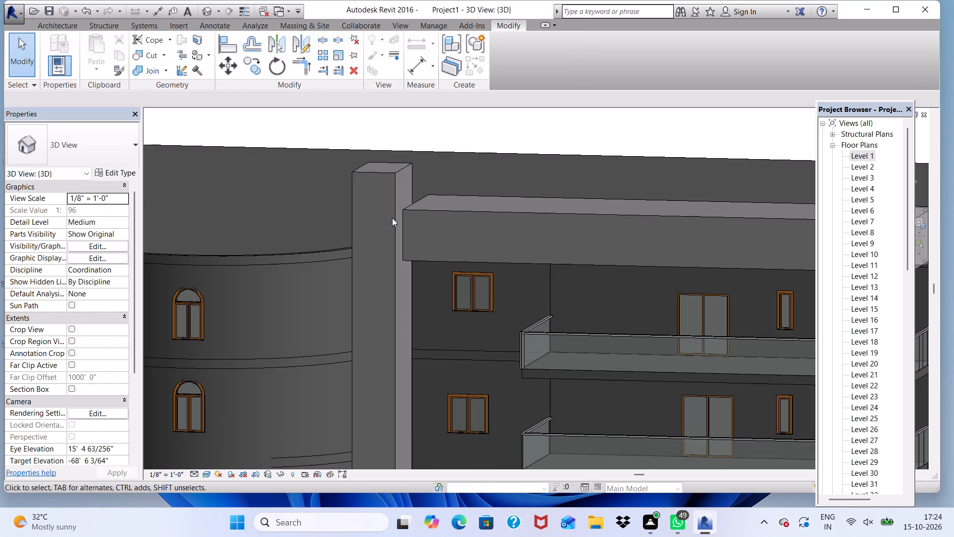
pyautogui.click(392, 218)
pyautogui.scroll(-9, 424, 297)
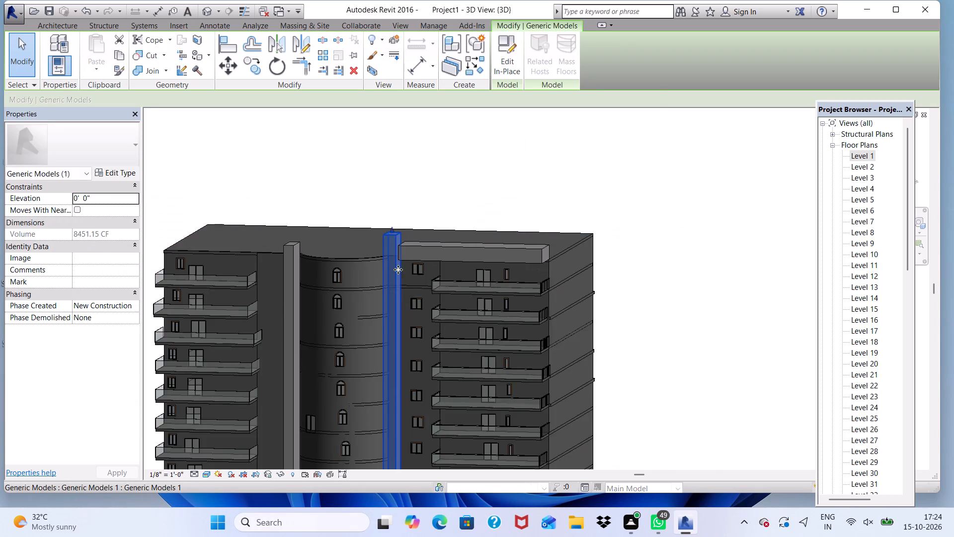
pyautogui.scroll(-5, 398, 269)
pyautogui.scroll(7, 380, 394)
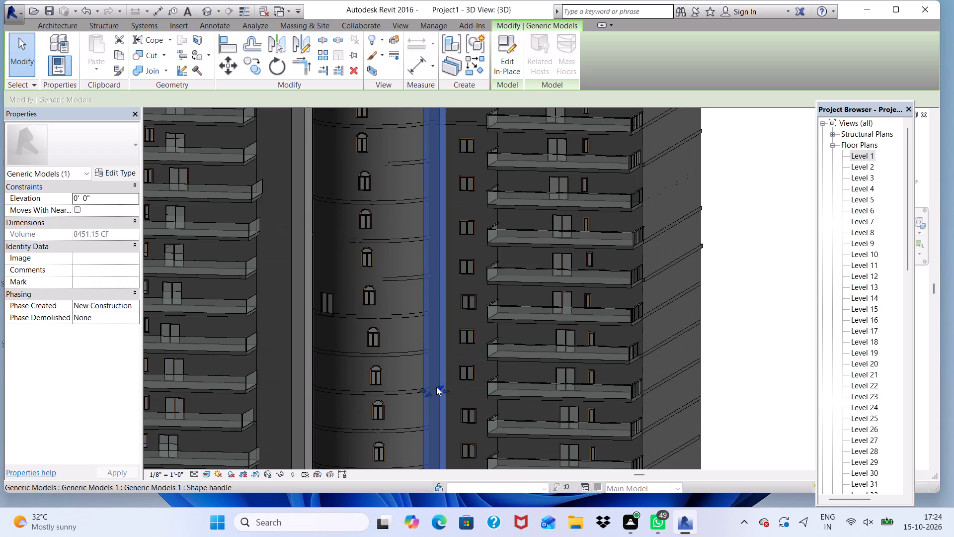
pyautogui.moveTo(442, 386); pyautogui.dragTo(447, 386)
pyautogui.scroll(-4, 411, 333)
pyautogui.scroll(-1, 374, 317)
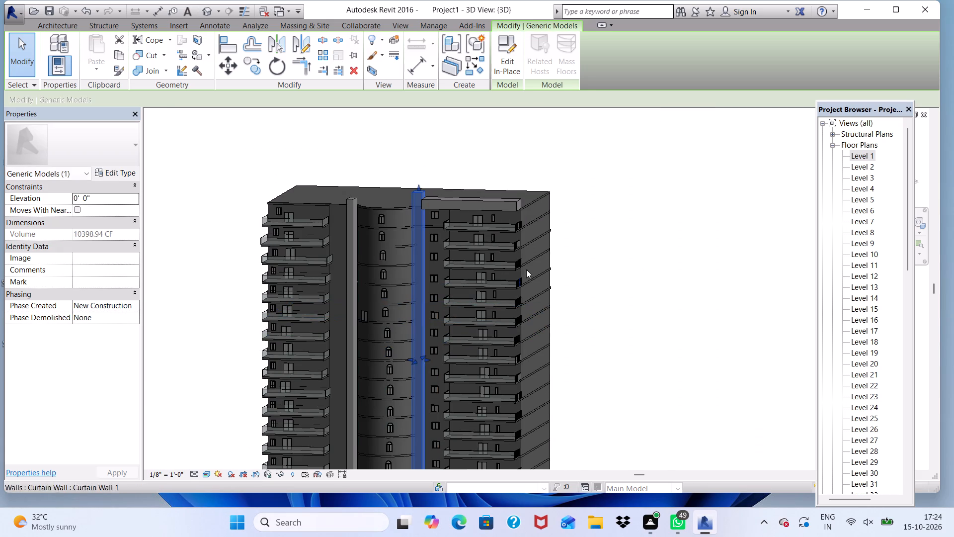
pyautogui.click(587, 249)
# Widen the same shaft further toward the right wing's windows and check its junction with the parapet.
pyautogui.scroll(6, 364, 228)
pyautogui.scroll(5, 510, 148)
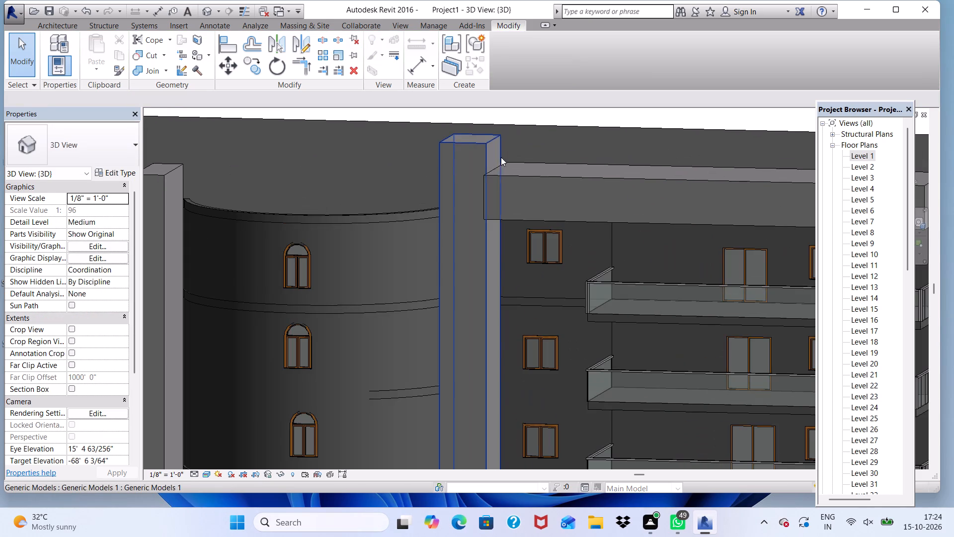
pyautogui.keyDown('shift'); pyautogui.moveTo(478, 204); pyautogui.dragTo(546, 177, button='middle'); pyautogui.keyUp('shift')
pyautogui.keyDown('shift'); pyautogui.scroll(3, 521, 177); pyautogui.keyUp('shift')
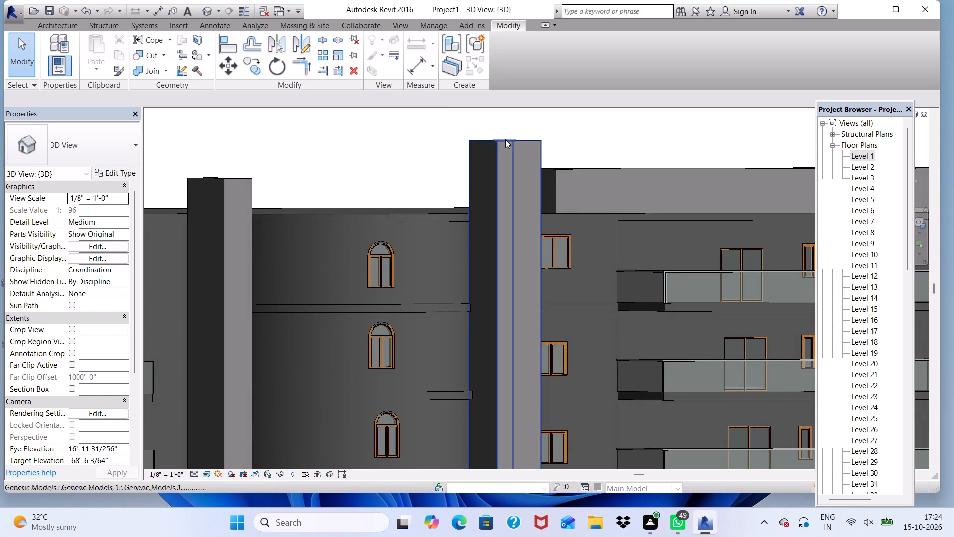
pyautogui.keyDown('shift'); pyautogui.click(508, 138); pyautogui.keyUp('shift')
pyautogui.scroll(-2, 510, 139)
pyautogui.click(510, 139)
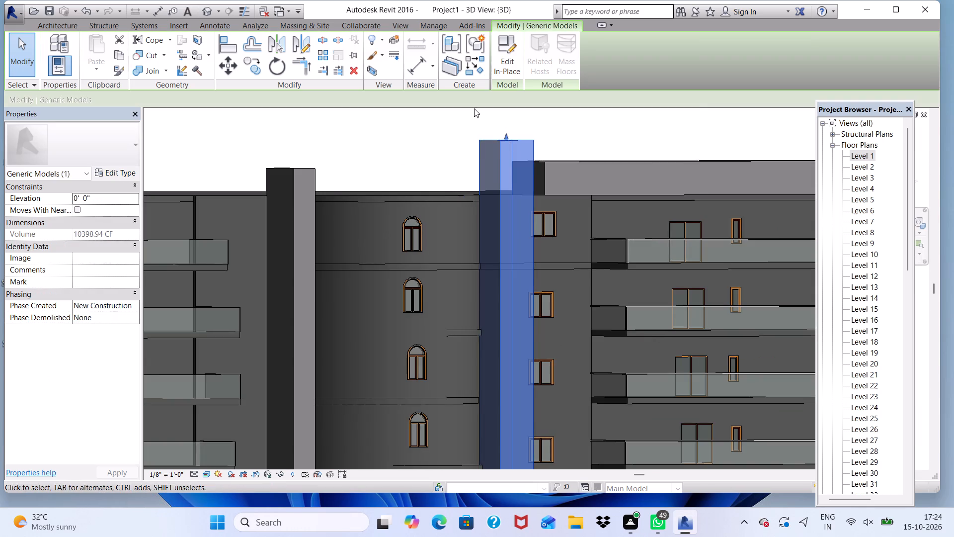
pyautogui.scroll(-5, 470, 110)
pyautogui.scroll(-4, 544, 366)
pyautogui.scroll(3, 487, 410)
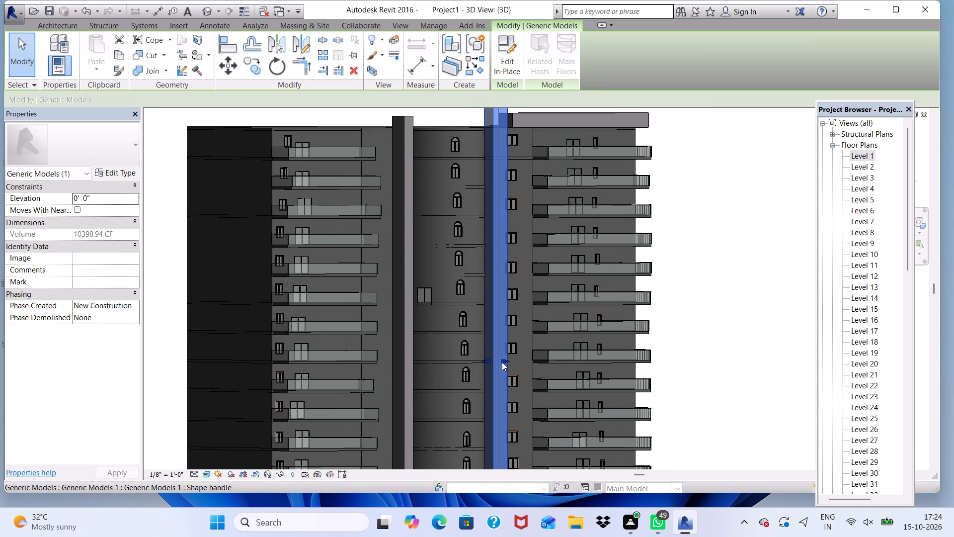
pyautogui.moveTo(502, 359); pyautogui.dragTo(503, 363)
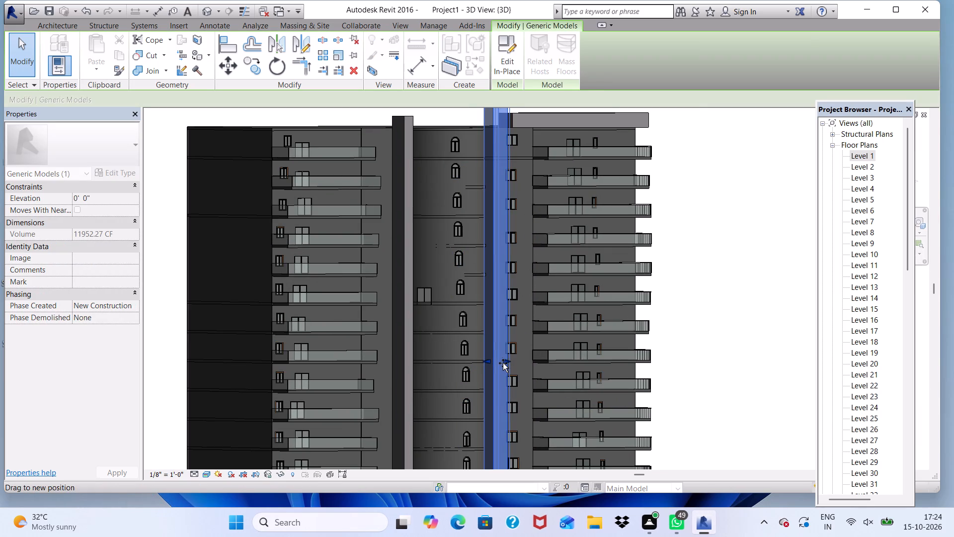
pyautogui.moveTo(503, 363); pyautogui.dragTo(504, 366)
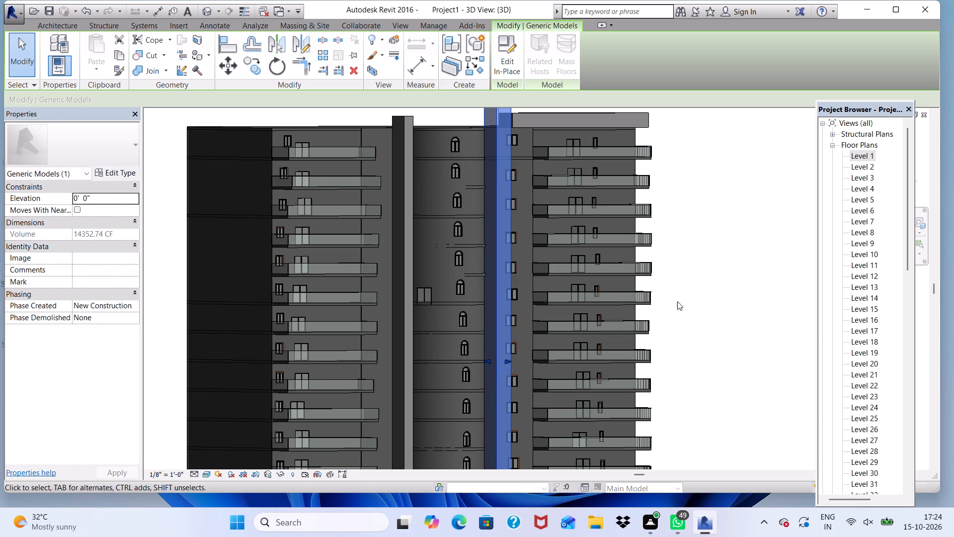
pyautogui.click(682, 297)
pyautogui.moveTo(575, 298); pyautogui.dragTo(454, 318, button='middle')
pyautogui.scroll(-1, 575, 298)
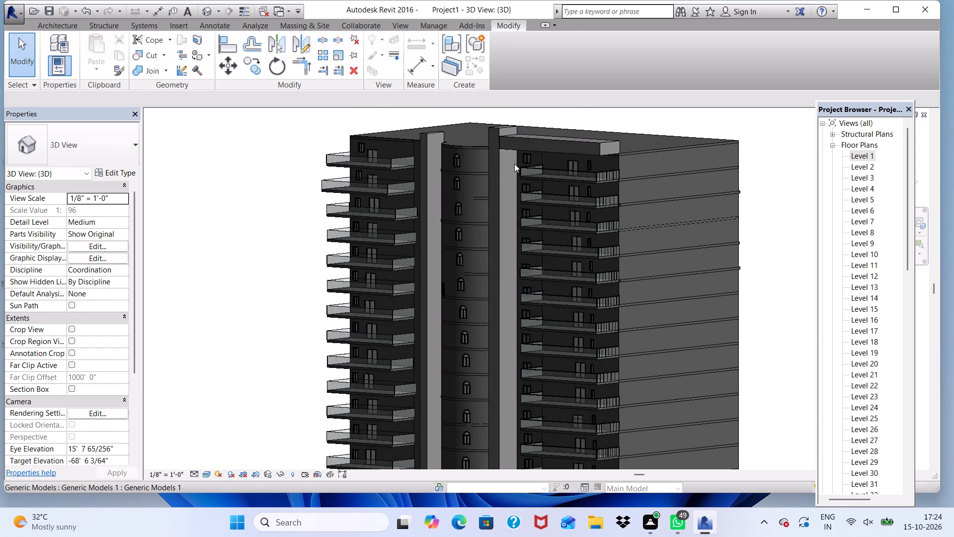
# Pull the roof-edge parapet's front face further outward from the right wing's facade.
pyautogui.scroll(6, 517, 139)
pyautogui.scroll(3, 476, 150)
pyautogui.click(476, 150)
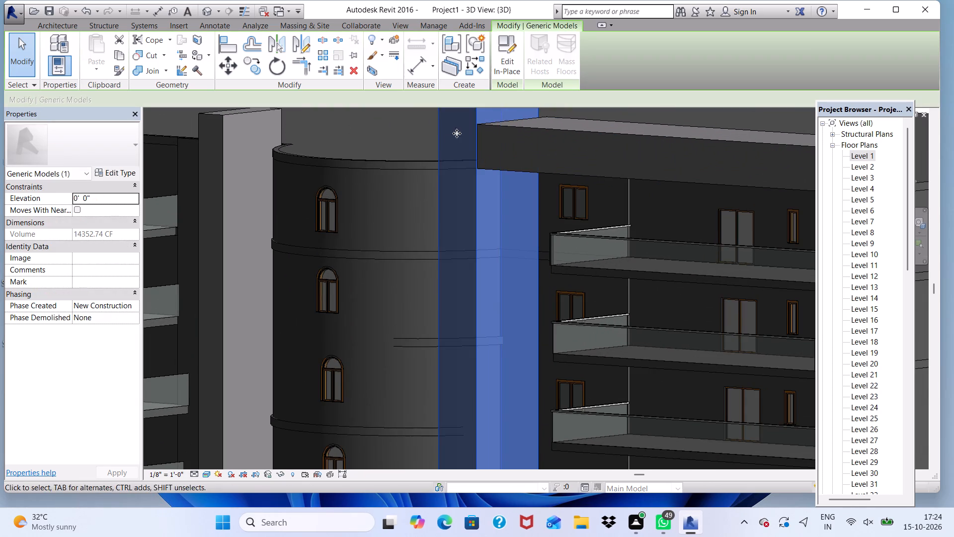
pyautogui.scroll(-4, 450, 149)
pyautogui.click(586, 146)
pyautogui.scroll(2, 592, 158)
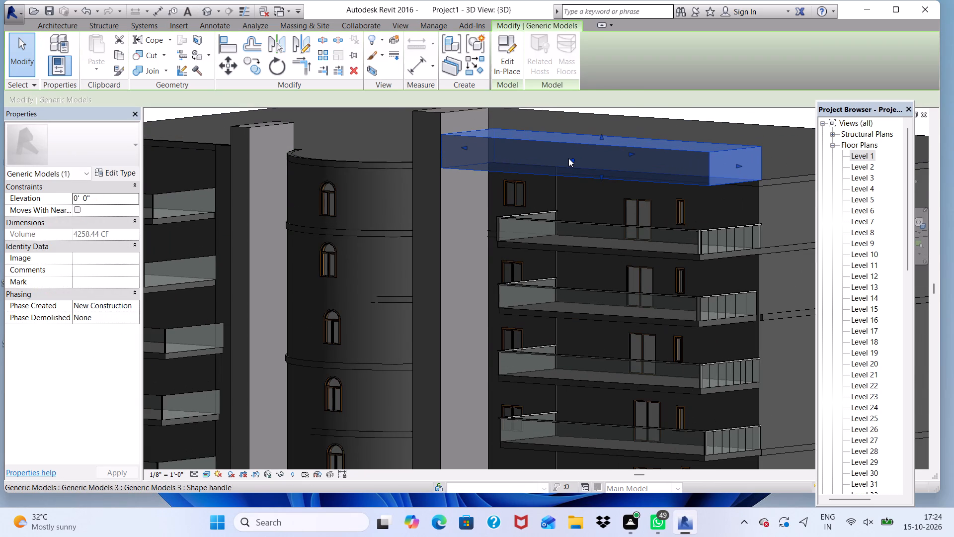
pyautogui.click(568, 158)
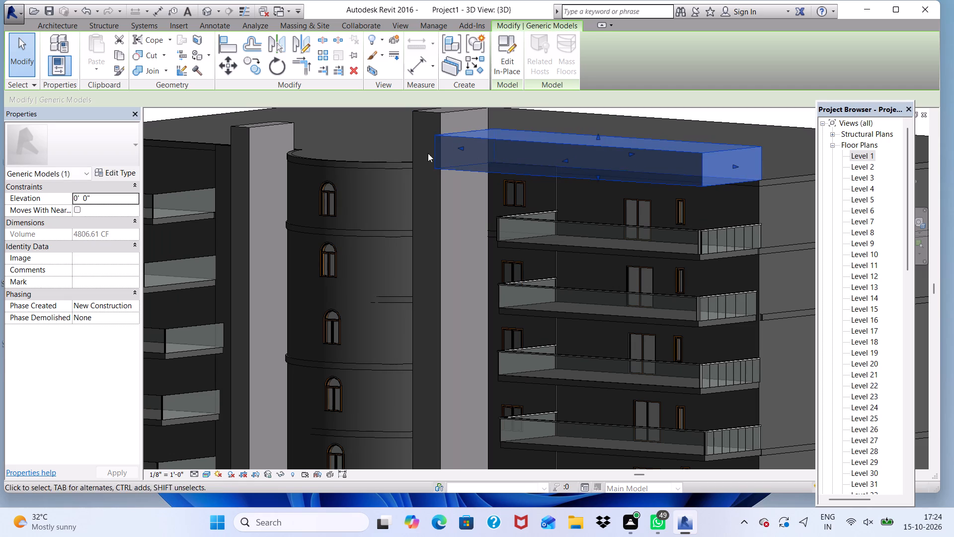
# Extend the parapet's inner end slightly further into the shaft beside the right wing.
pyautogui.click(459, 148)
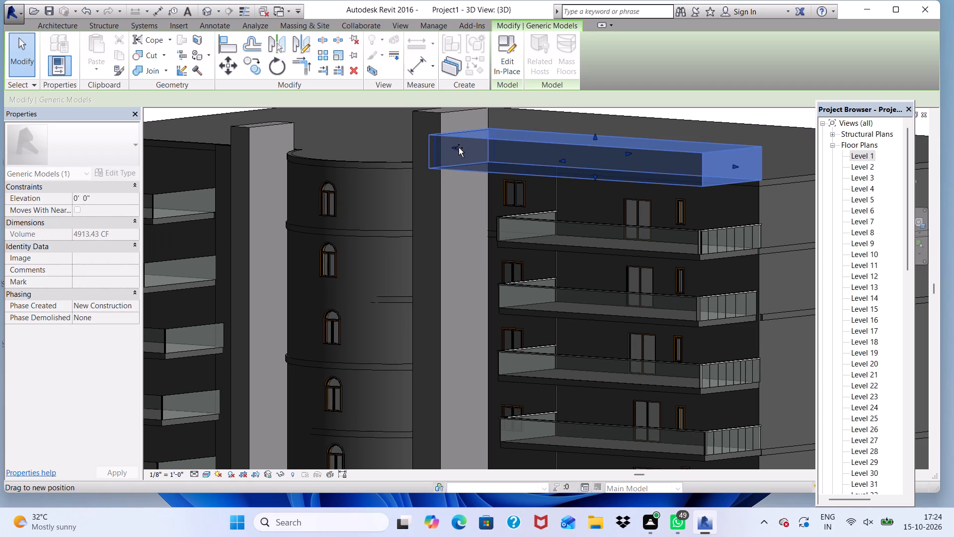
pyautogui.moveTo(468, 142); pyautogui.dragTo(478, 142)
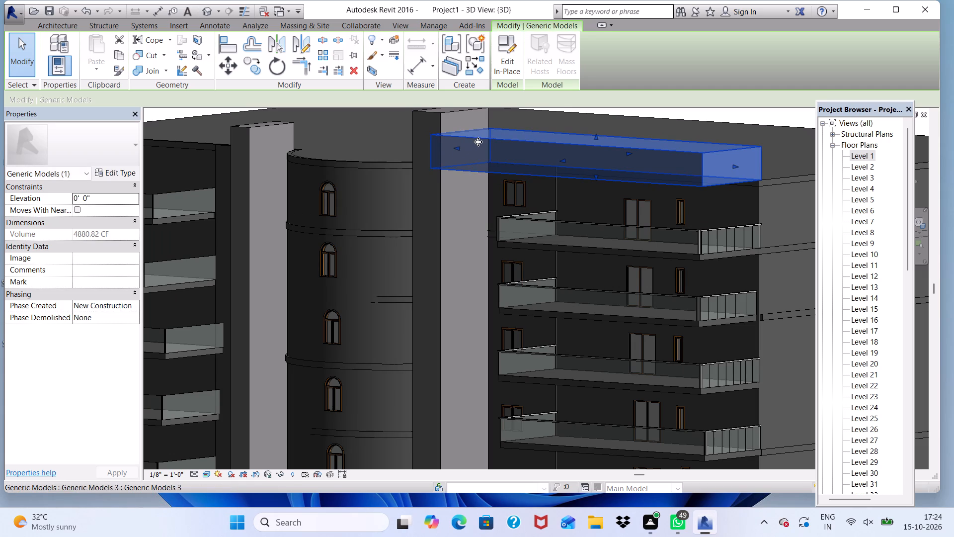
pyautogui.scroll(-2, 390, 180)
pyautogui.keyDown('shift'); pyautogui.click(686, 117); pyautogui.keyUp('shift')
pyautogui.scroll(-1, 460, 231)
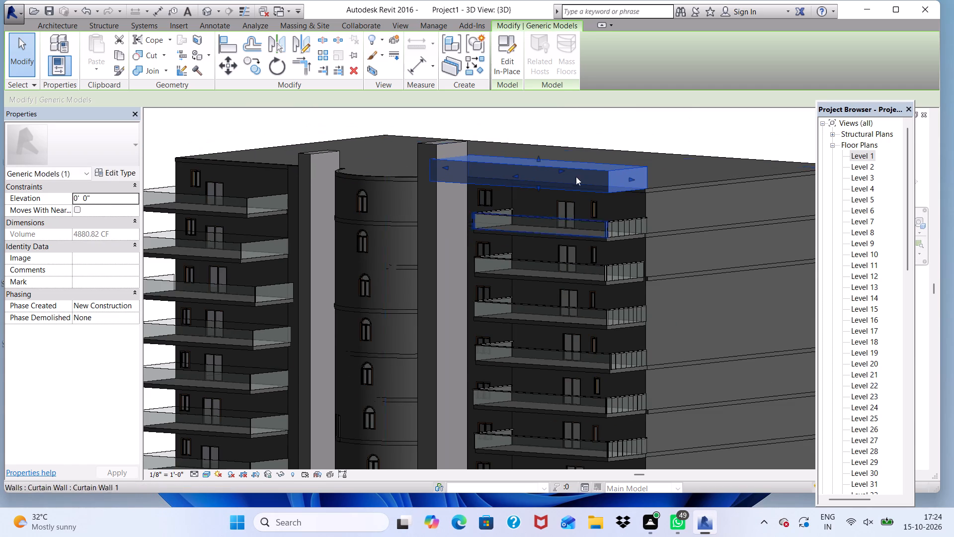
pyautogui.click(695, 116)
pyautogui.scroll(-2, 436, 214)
# Push the parapet's front face back toward the facade to bring it nearly in line with the shaft's front.
pyautogui.keyDown('shift'); pyautogui.moveTo(438, 224); pyautogui.dragTo(589, 164, button='middle'); pyautogui.keyUp('shift')
pyautogui.keyDown('shift'); pyautogui.scroll(9, 510, 163); pyautogui.keyUp('shift')
pyautogui.click(447, 179)
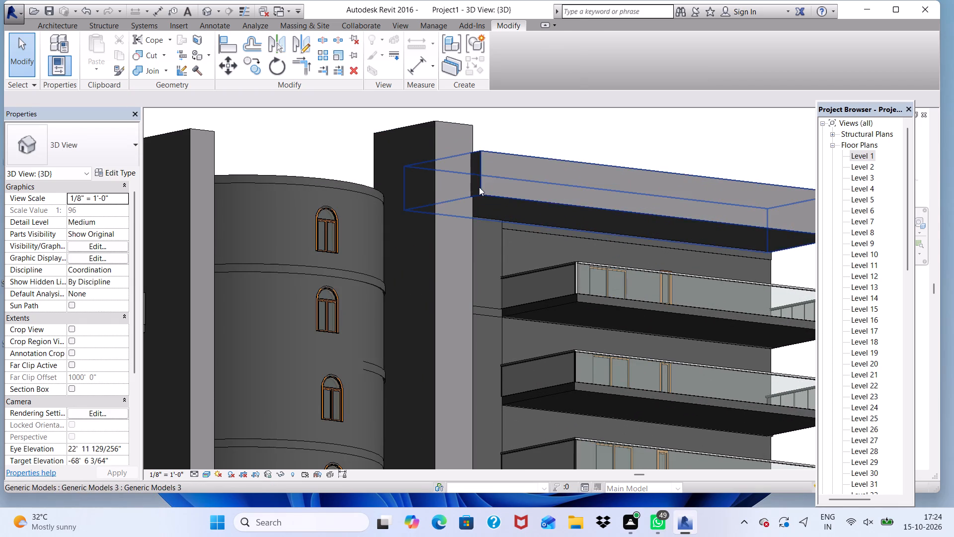
pyautogui.click(479, 187)
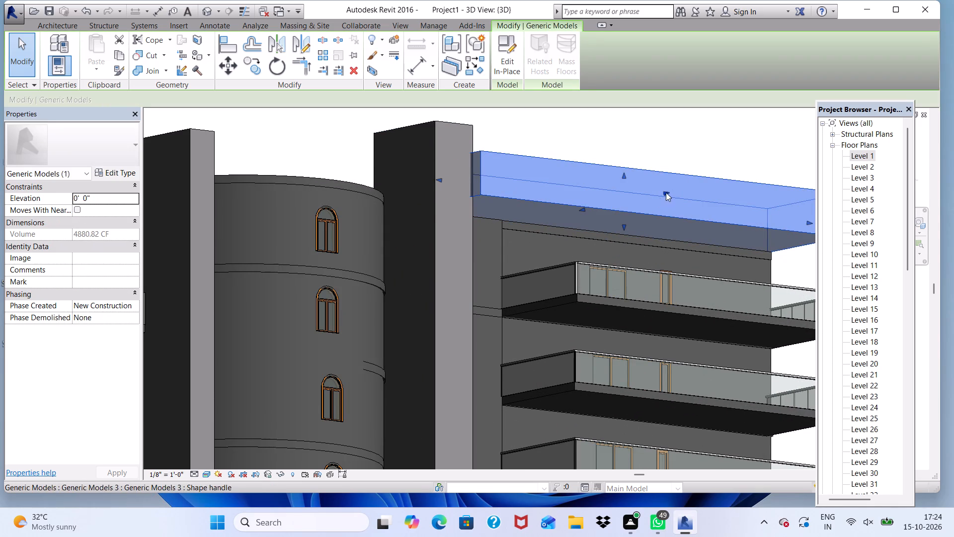
pyautogui.moveTo(666, 192); pyautogui.dragTo(649, 202)
pyautogui.scroll(-2, 488, 204)
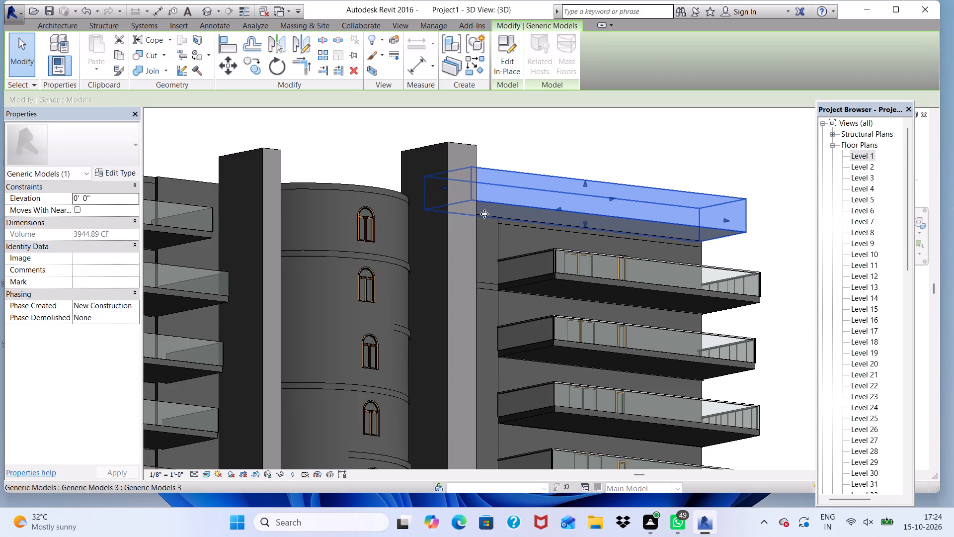
pyautogui.moveTo(492, 243); pyautogui.dragTo(375, 280, button='middle')
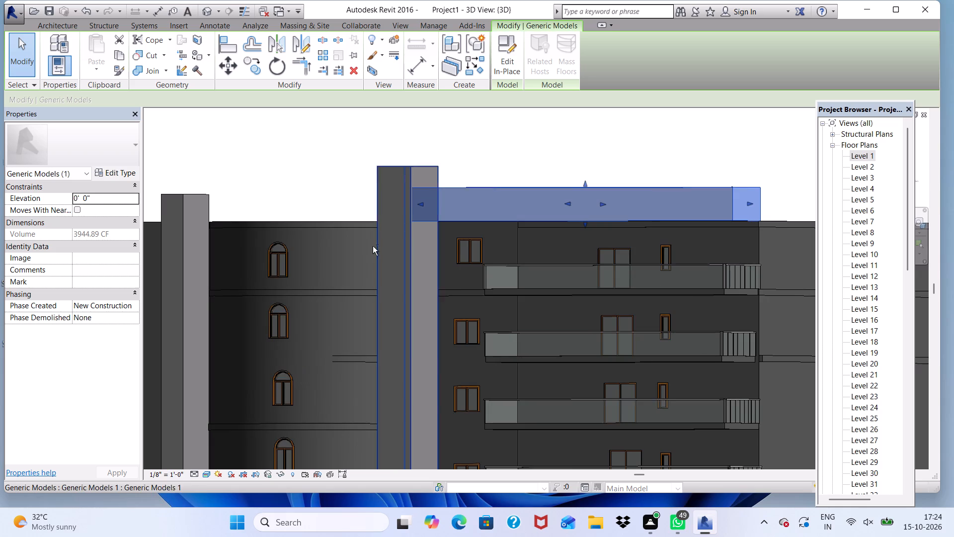
pyautogui.scroll(5, 396, 210)
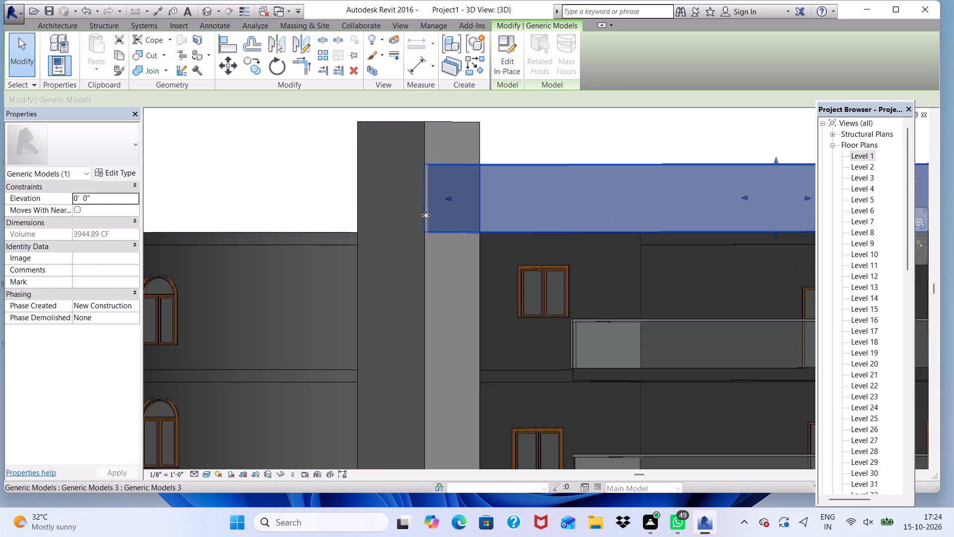
# Pull the front face of the shaft beside the right wing slightly outward past the parapet's front.
pyautogui.click(426, 215)
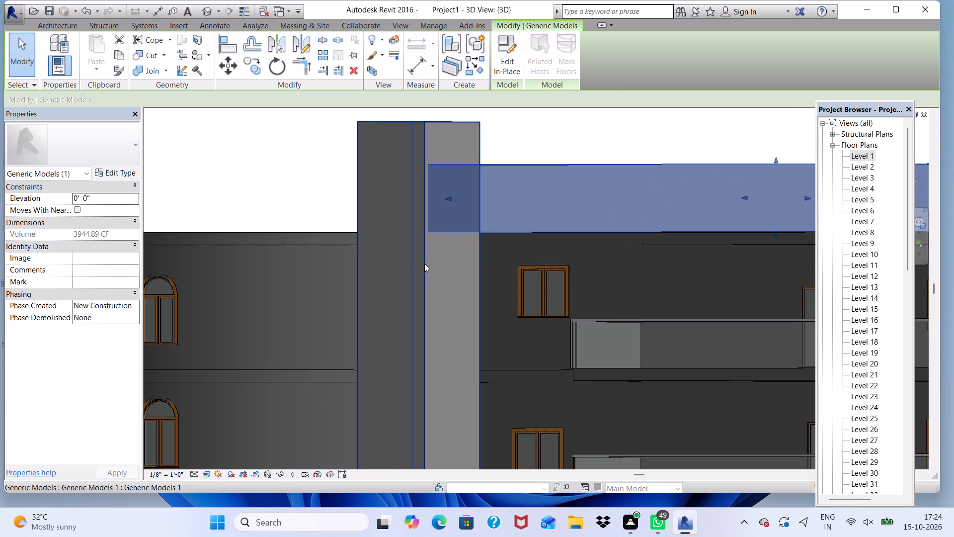
pyautogui.click(424, 264)
pyautogui.scroll(-2, 404, 225)
pyautogui.scroll(-11, 445, 199)
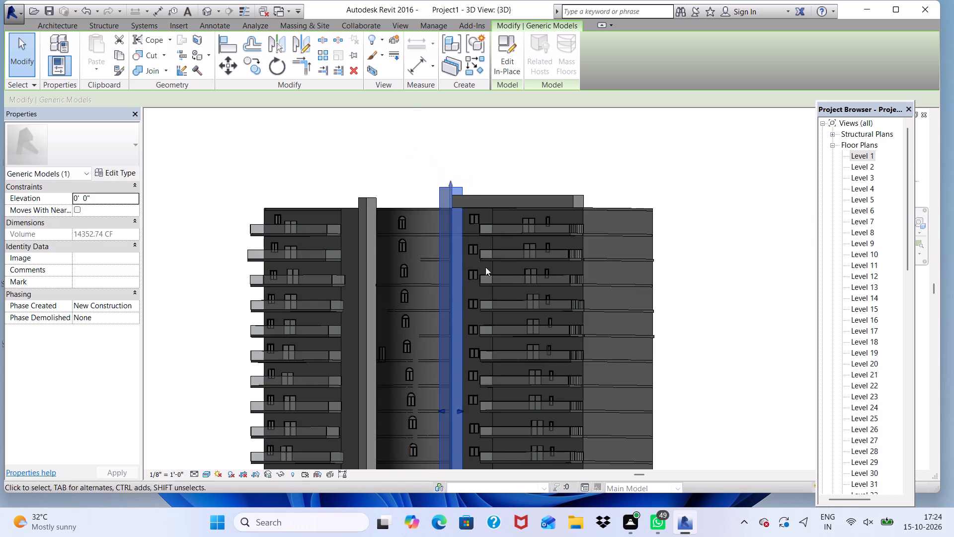
pyautogui.scroll(-4, 485, 267)
pyautogui.scroll(7, 455, 380)
pyautogui.scroll(5, 422, 334)
pyautogui.click(419, 304)
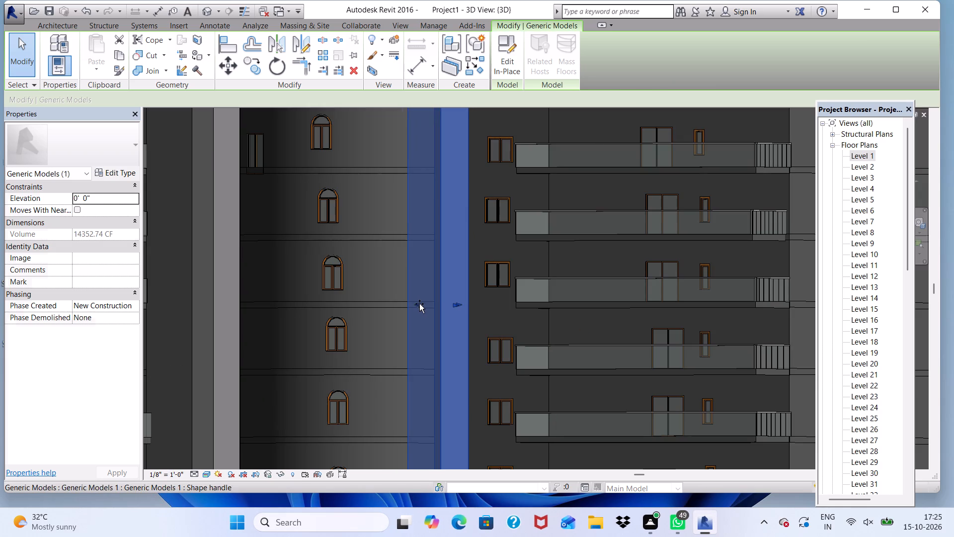
pyautogui.scroll(-10, 425, 298)
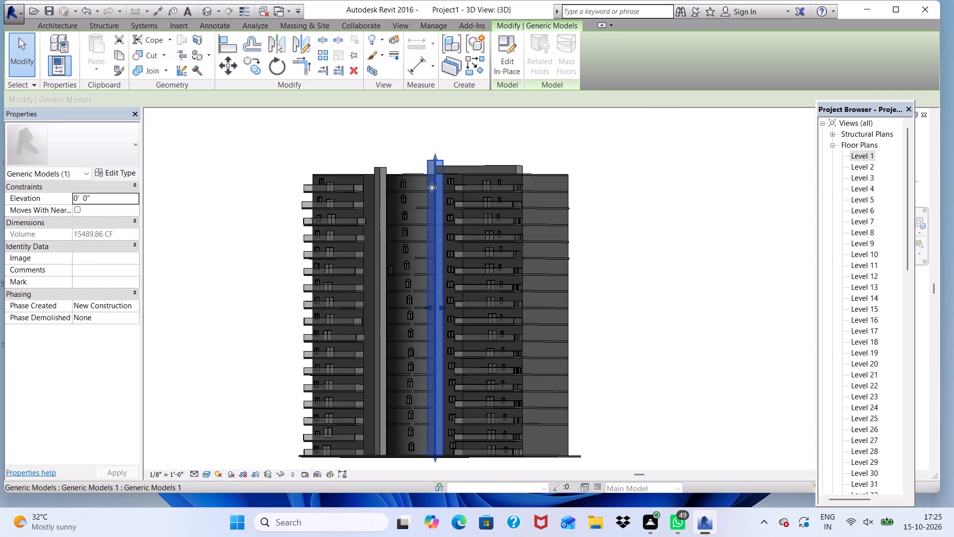
pyautogui.scroll(5, 431, 170)
pyautogui.click(637, 150)
pyautogui.scroll(4, 404, 192)
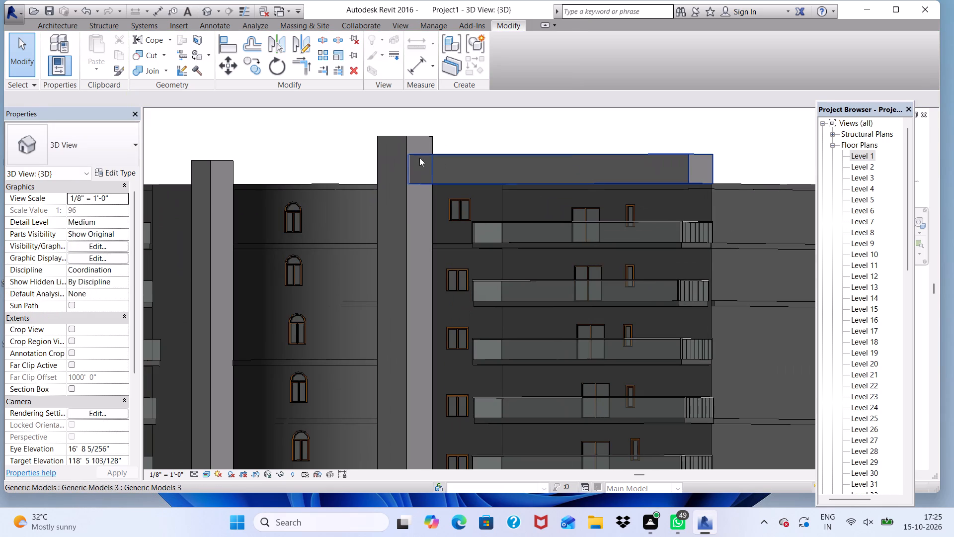
# Nudge the same shaft's front face slightly further outward from the facade.
pyautogui.click(404, 150)
pyautogui.scroll(-5, 408, 187)
pyautogui.scroll(-5, 408, 333)
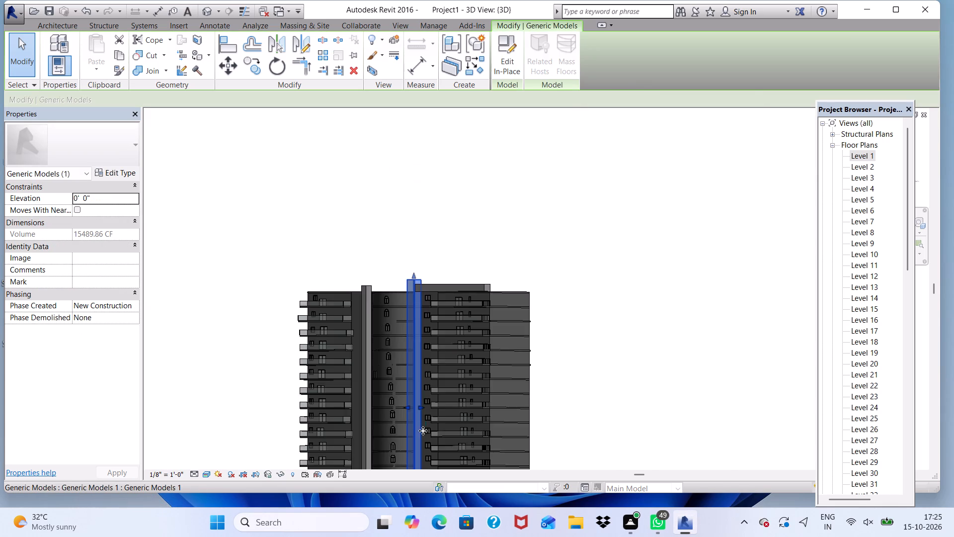
pyautogui.scroll(6, 423, 431)
pyautogui.scroll(5, 397, 394)
pyautogui.moveTo(395, 368); pyautogui.dragTo(401, 373)
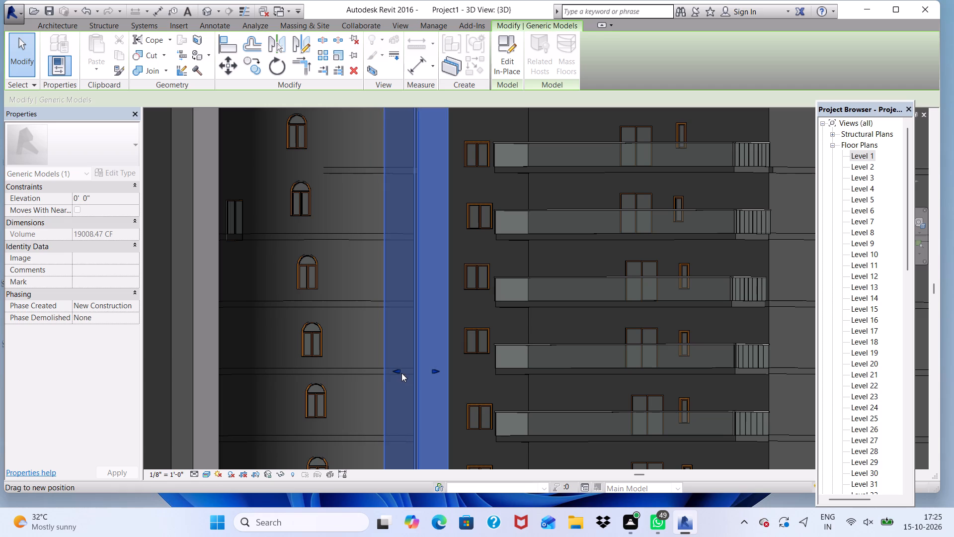
pyautogui.scroll(-8, 394, 360)
pyautogui.click(643, 226)
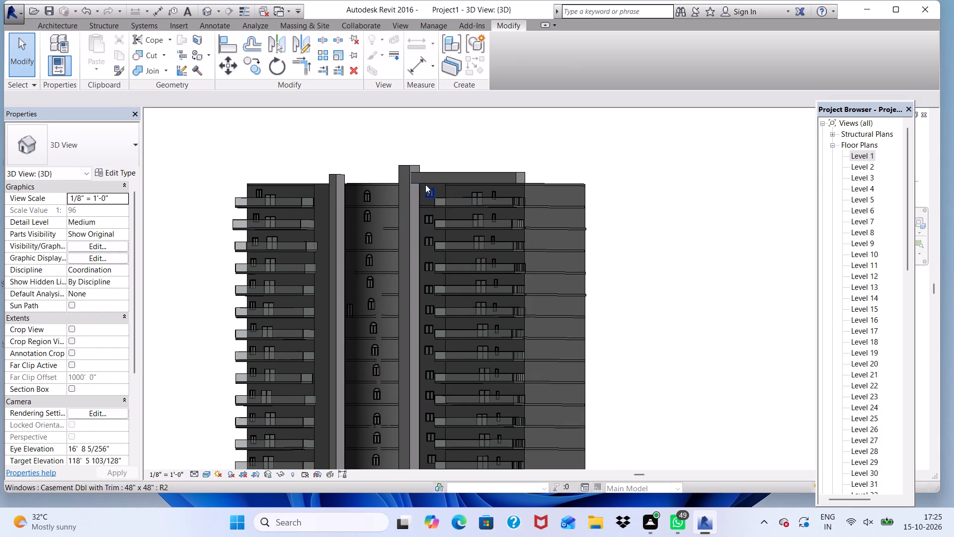
# Lower the shaft's top to align with the top of the parapet.
pyautogui.scroll(6, 421, 180)
pyautogui.click(392, 149)
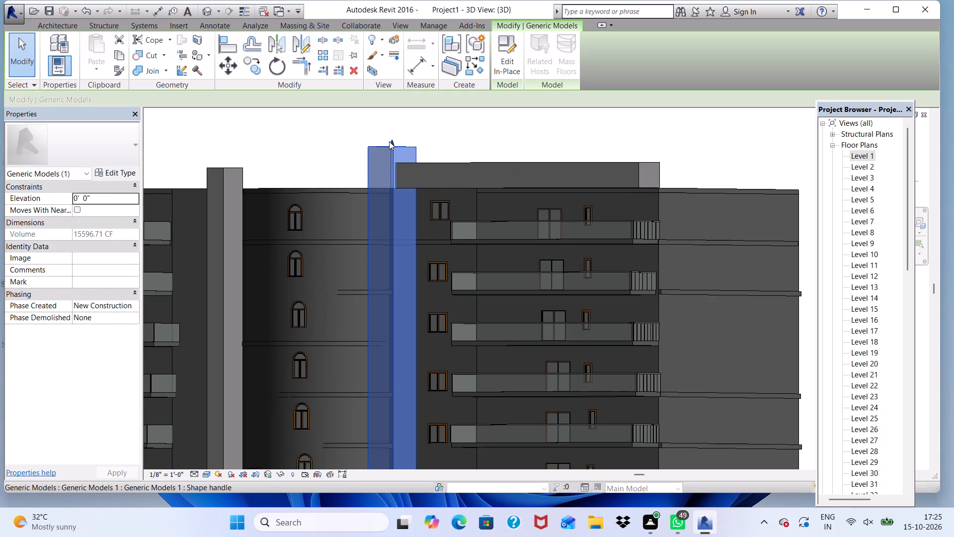
pyautogui.moveTo(389, 141); pyautogui.dragTo(400, 160)
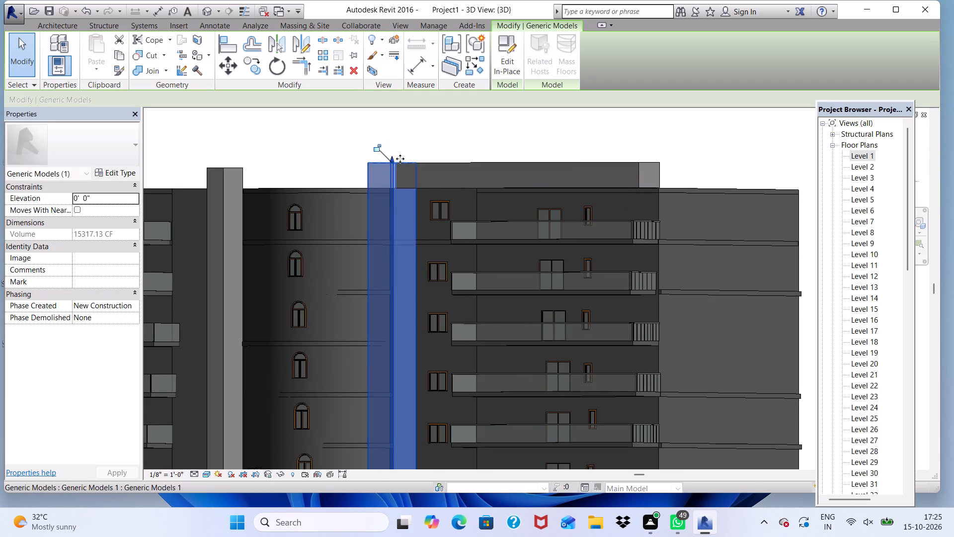
pyautogui.scroll(-5, 376, 156)
pyautogui.click(665, 164)
# Extend the parapet's inner end through the shaft to align with the shaft's far side face.
pyautogui.moveTo(376, 220); pyautogui.dragTo(422, 224, button='middle')
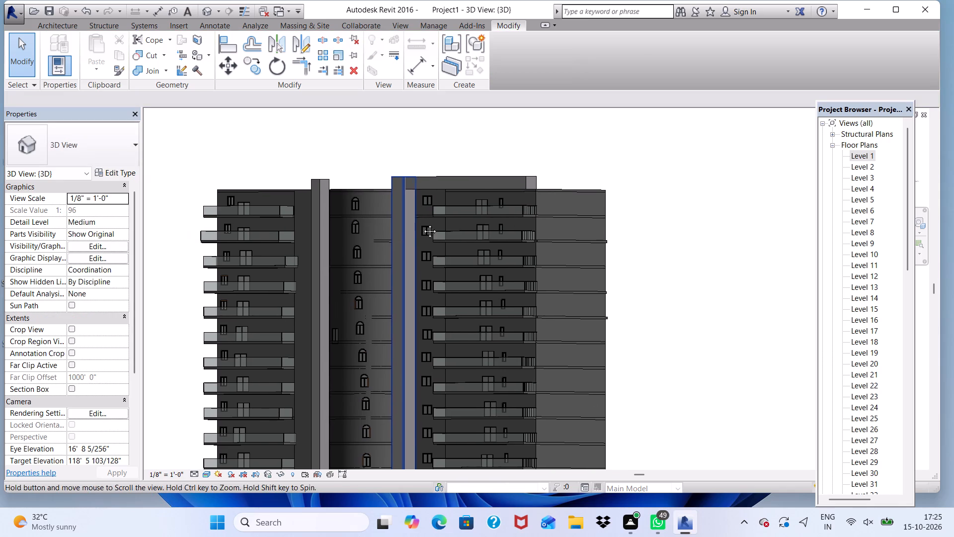
pyautogui.moveTo(422, 224); pyautogui.dragTo(474, 213, button='middle')
pyautogui.keyDown('shift'); pyautogui.scroll(-1, 452, 242); pyautogui.keyUp('shift')
pyautogui.keyDown('shift'); pyautogui.moveTo(452, 242); pyautogui.dragTo(512, 241, button='middle'); pyautogui.keyUp('shift')
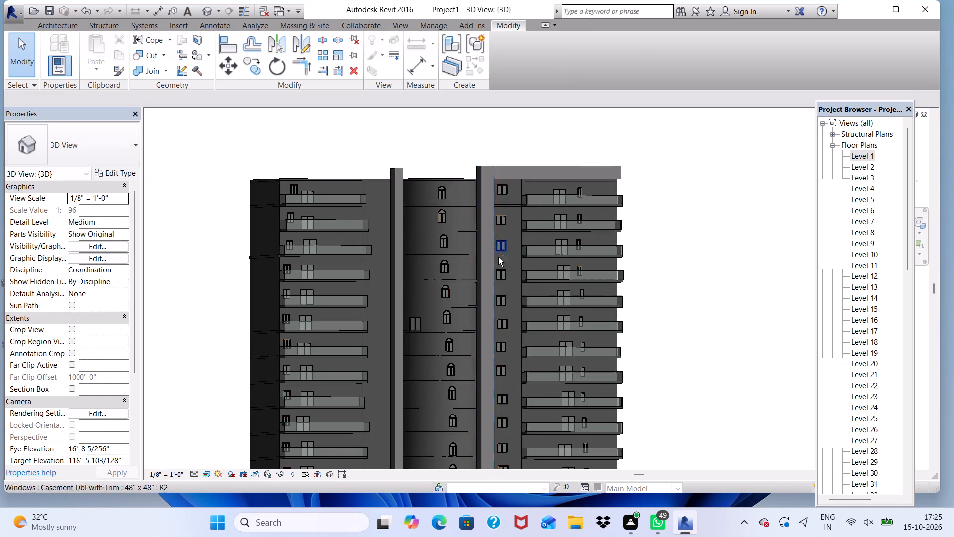
pyautogui.keyDown('shift'); pyautogui.scroll(9, 495, 152); pyautogui.keyUp('shift')
pyautogui.keyDown('shift'); pyautogui.click(513, 172); pyautogui.keyUp('shift')
pyautogui.scroll(5, 497, 171)
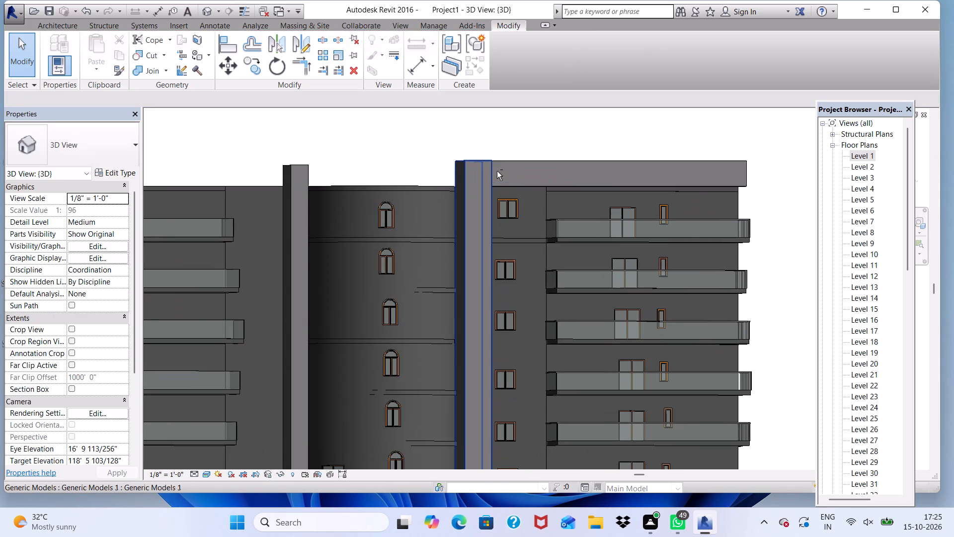
pyautogui.keyDown('shift'); pyautogui.click(497, 171); pyautogui.keyUp('shift')
pyautogui.keyDown('shift'); pyautogui.scroll(1, 498, 181); pyautogui.keyUp('shift')
pyautogui.keyDown('shift'); pyautogui.click(498, 181); pyautogui.keyUp('shift')
pyautogui.click(500, 182)
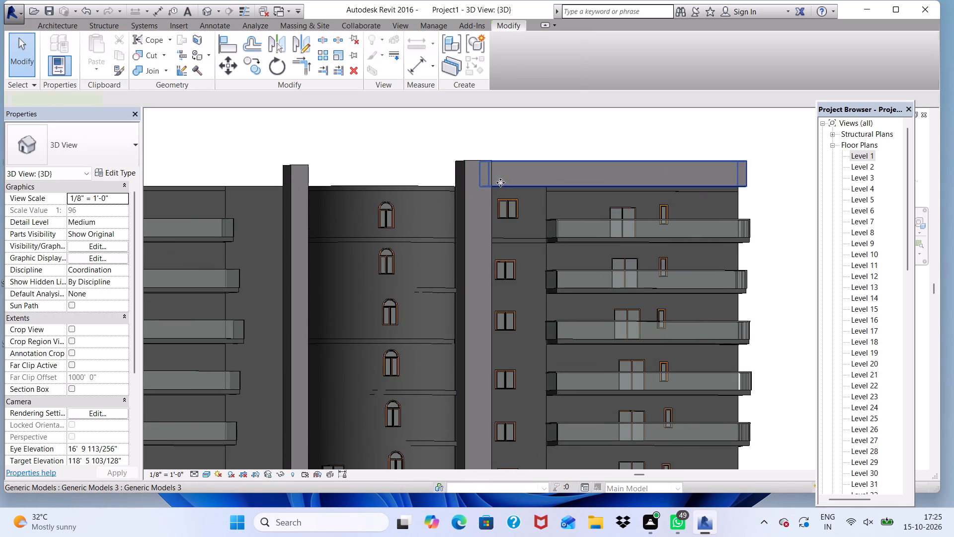
pyautogui.keyDown('shift'); pyautogui.scroll(-1, 503, 201); pyautogui.keyUp('shift')
pyautogui.keyDown('shift'); pyautogui.scroll(1, 497, 184); pyautogui.keyUp('shift')
pyautogui.keyDown('shift'); pyautogui.click(497, 182); pyautogui.keyUp('shift')
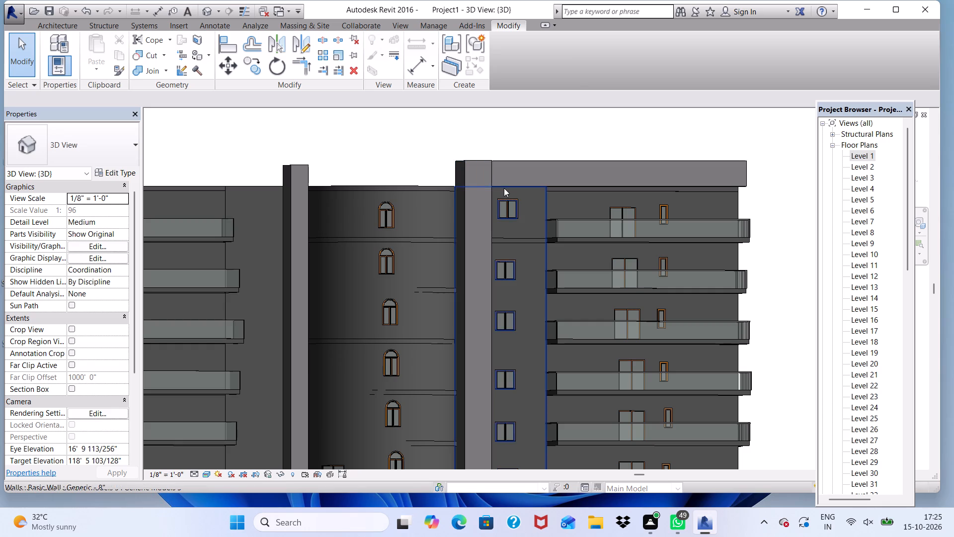
pyautogui.click(503, 183)
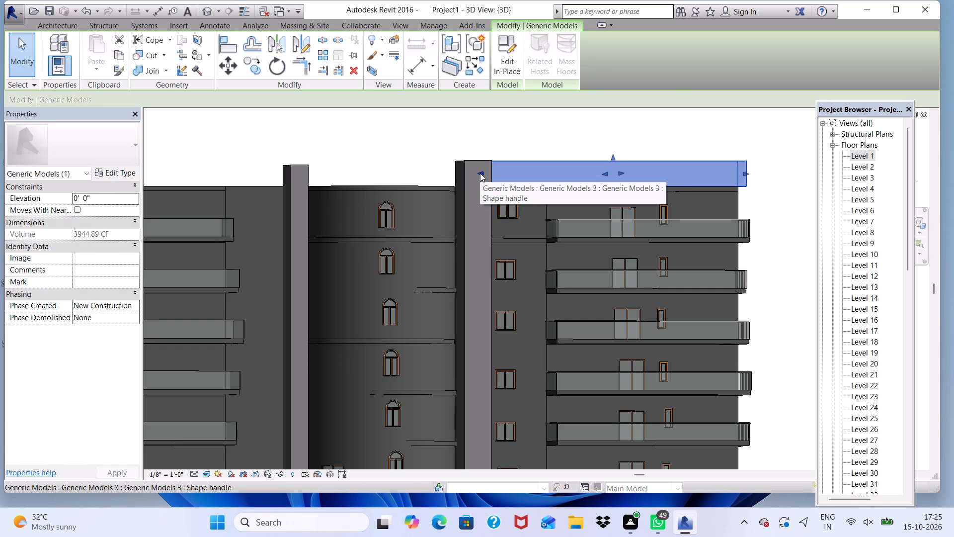
pyautogui.moveTo(480, 173); pyautogui.dragTo(465, 177)
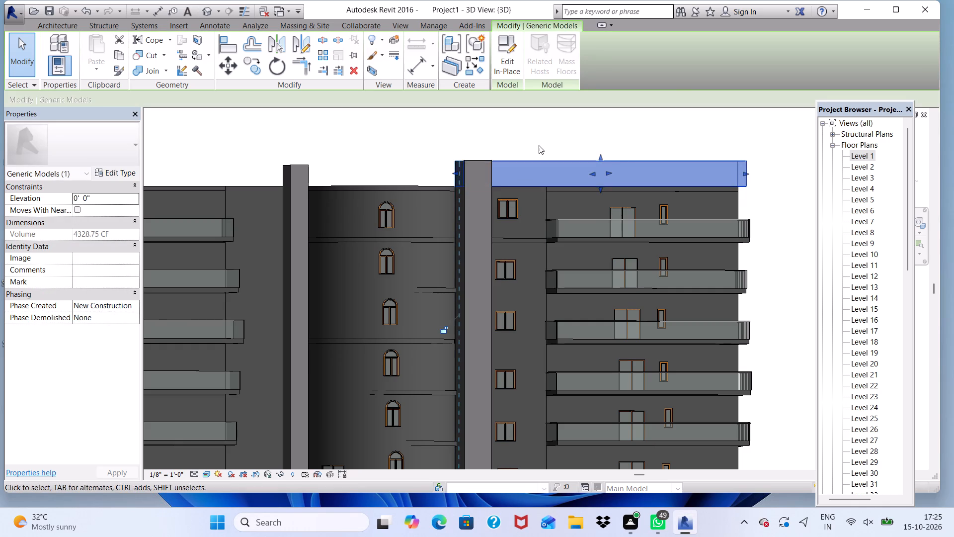
pyautogui.click(538, 140)
# Widen the shaft by pulling its side face further toward the right wing's windows and balconies.
pyautogui.scroll(-1, 557, 182)
pyautogui.keyDown('shift'); pyautogui.moveTo(558, 193); pyautogui.dragTo(471, 226, button='middle'); pyautogui.keyUp('shift')
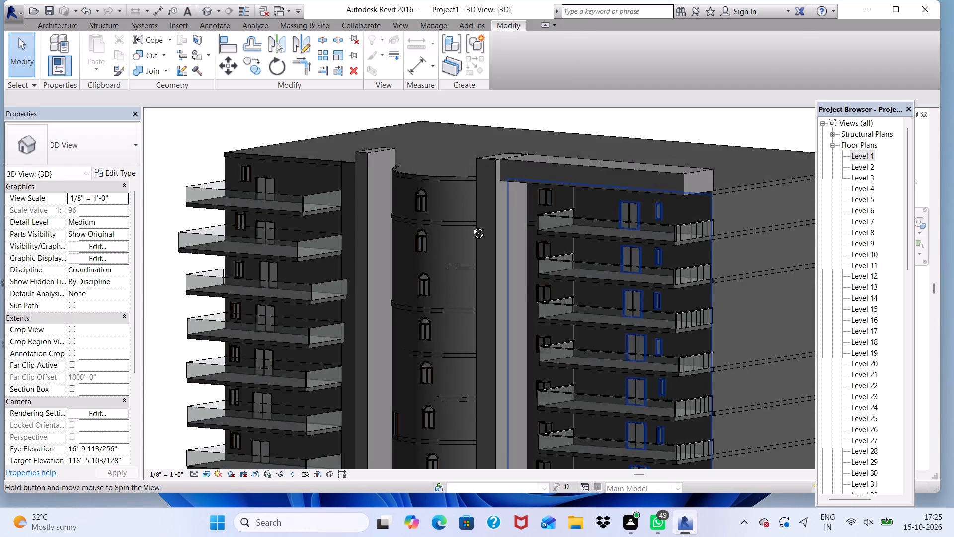
pyautogui.keyDown('shift'); pyautogui.moveTo(471, 226); pyautogui.dragTo(477, 226, button='middle'); pyautogui.keyUp('shift')
pyautogui.keyDown('shift'); pyautogui.scroll(2, 469, 167); pyautogui.keyUp('shift')
pyautogui.keyDown('shift'); pyautogui.click(489, 183); pyautogui.keyUp('shift')
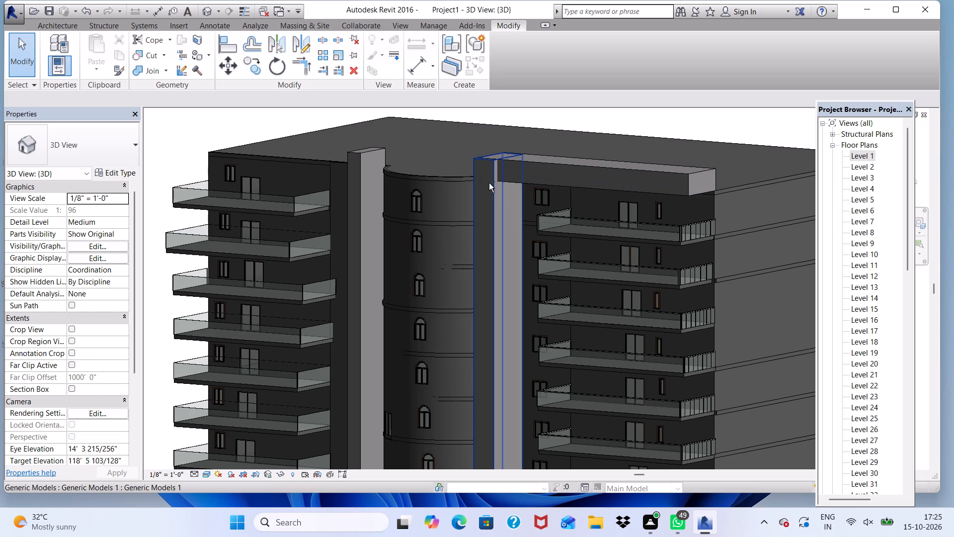
pyautogui.keyDown('shift'); pyautogui.click(491, 188); pyautogui.keyUp('shift')
pyautogui.click(493, 191)
pyautogui.scroll(-2, 481, 162)
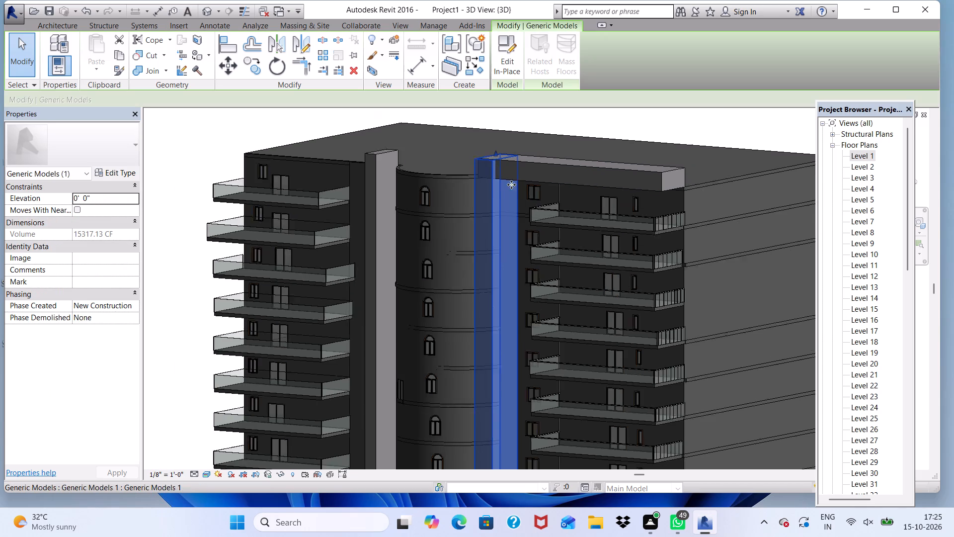
pyautogui.scroll(-7, 511, 184)
pyautogui.scroll(7, 514, 323)
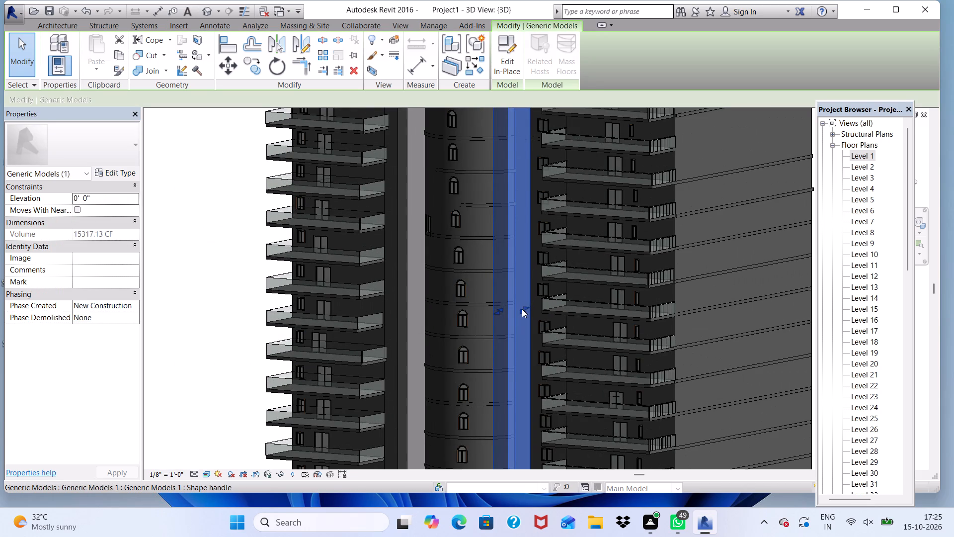
pyautogui.click(522, 309)
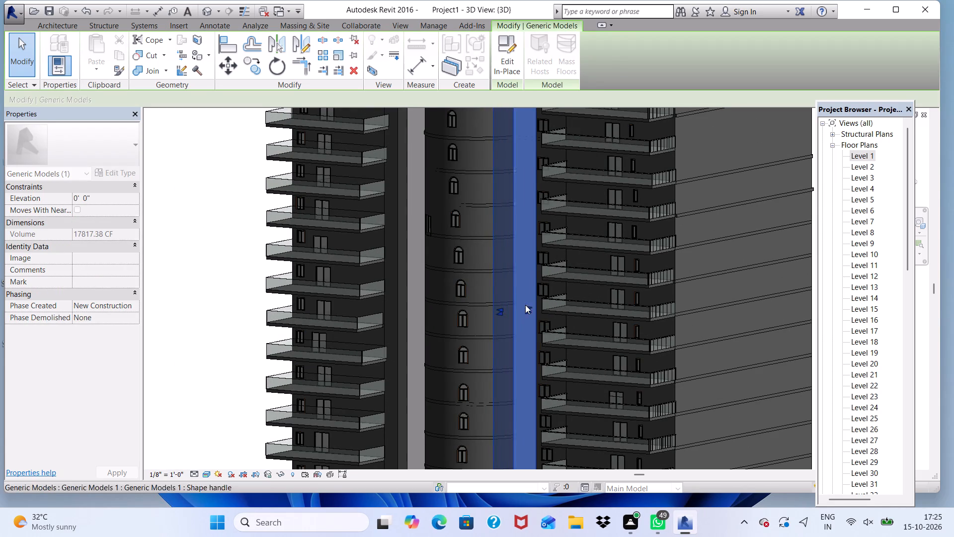
pyautogui.scroll(-5, 459, 277)
pyautogui.click(665, 223)
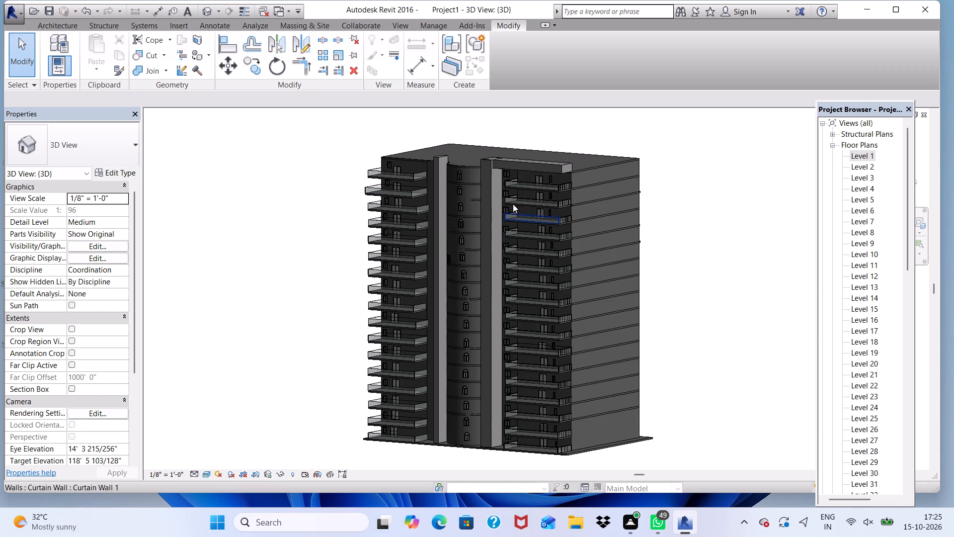
# Push the right-hand shaft's front face back toward the facade, flush with the parapet's front face.
pyautogui.scroll(5, 476, 168)
pyautogui.click(490, 171)
pyautogui.scroll(-5, 486, 155)
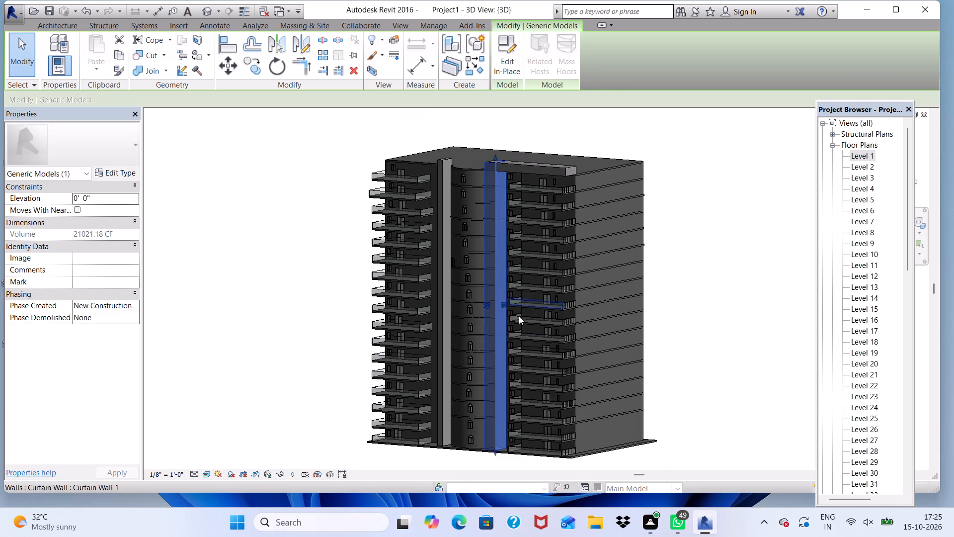
pyautogui.scroll(4, 460, 287)
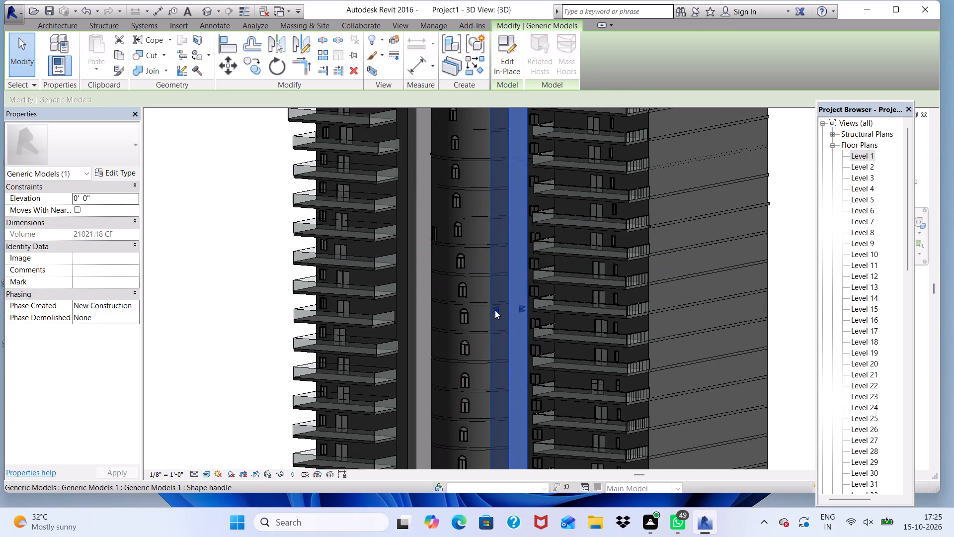
pyautogui.moveTo(495, 310); pyautogui.dragTo(502, 307)
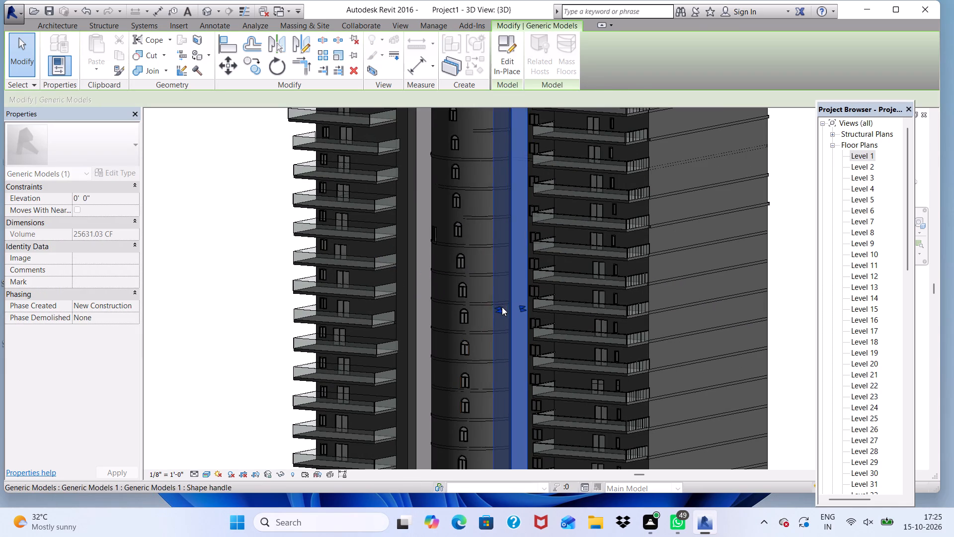
# Examine the junction between the shaft and the roof-edge parapet from several angles and distances.
pyautogui.scroll(-4, 491, 306)
pyautogui.scroll(4, 473, 177)
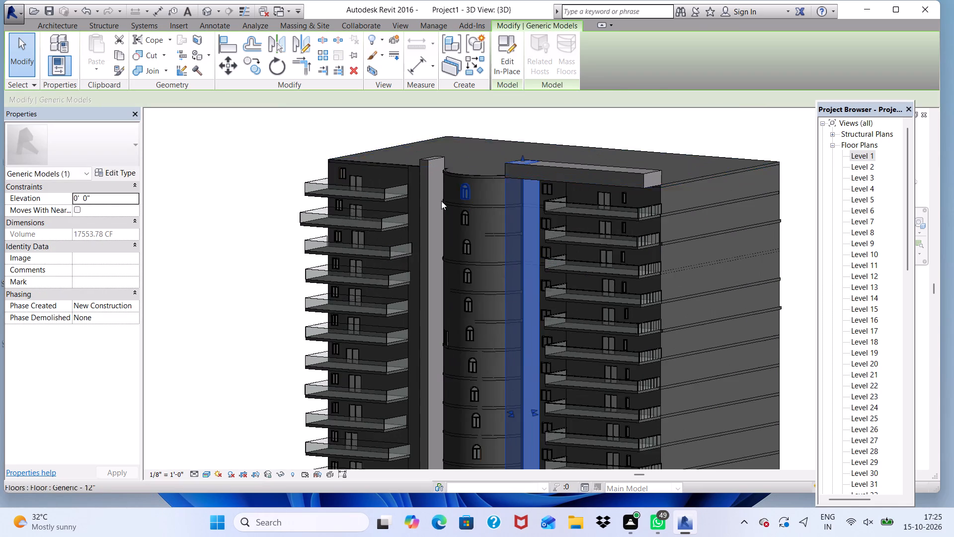
pyautogui.scroll(-3, 433, 204)
pyautogui.keyDown('shift'); pyautogui.moveTo(424, 289); pyautogui.dragTo(486, 206, button='middle'); pyautogui.keyUp('shift')
pyautogui.scroll(6, 479, 199)
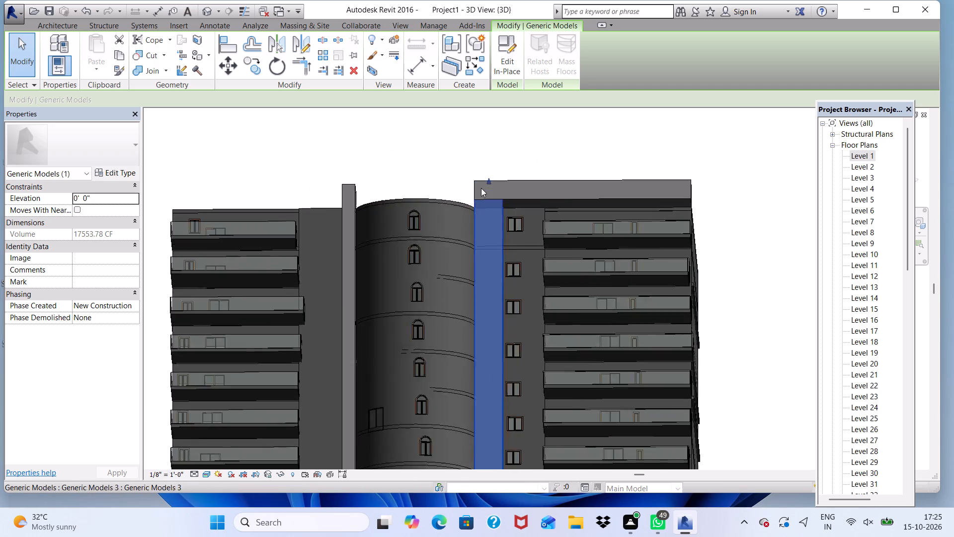
pyautogui.scroll(4, 481, 188)
pyautogui.click(468, 138)
pyautogui.scroll(-4, 474, 162)
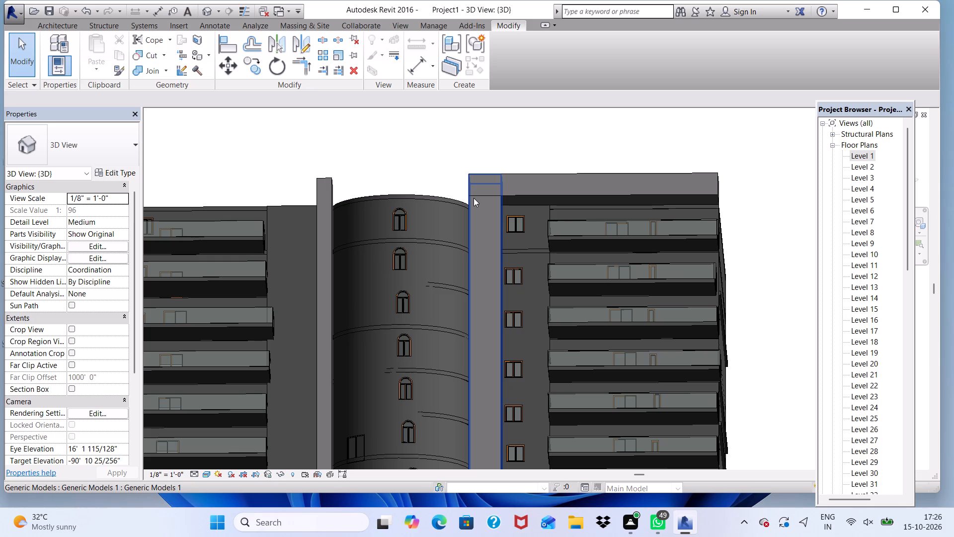
pyautogui.scroll(1, 158, 339)
pyautogui.scroll(-7, 148, 315)
pyautogui.scroll(-2, 231, 314)
pyautogui.scroll(2, 286, 343)
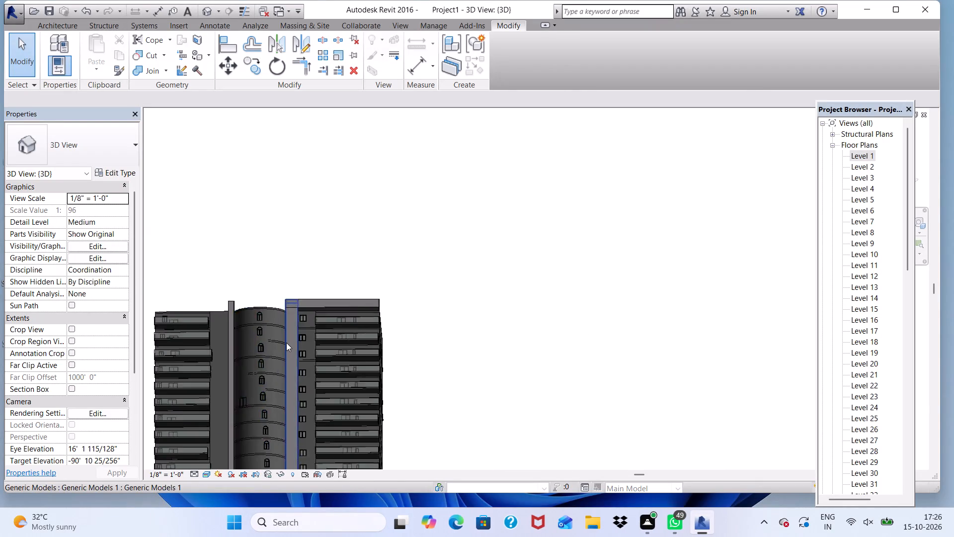
pyautogui.scroll(7, 286, 343)
pyautogui.scroll(-5, 286, 343)
pyautogui.keyDown('shift'); pyautogui.moveTo(287, 325); pyautogui.dragTo(290, 321, button='middle'); pyautogui.keyUp('shift')
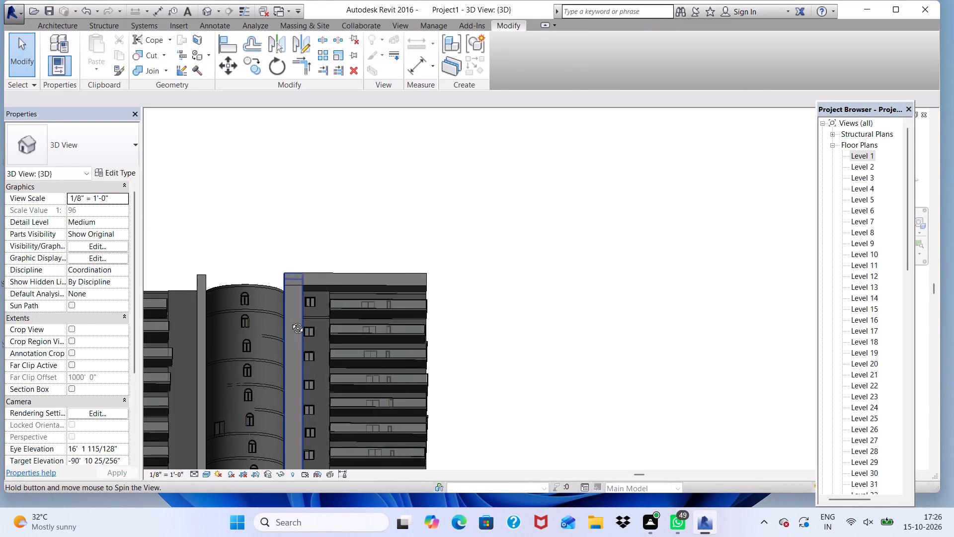
pyautogui.keyDown('shift'); pyautogui.moveTo(290, 321); pyautogui.dragTo(298, 328, button='middle'); pyautogui.keyUp('shift')
pyautogui.click(508, 326)
pyautogui.scroll(-11, 350, 175)
pyautogui.keyDown('shift'); pyautogui.moveTo(346, 356); pyautogui.dragTo(315, 457, button='middle'); pyautogui.keyUp('shift')
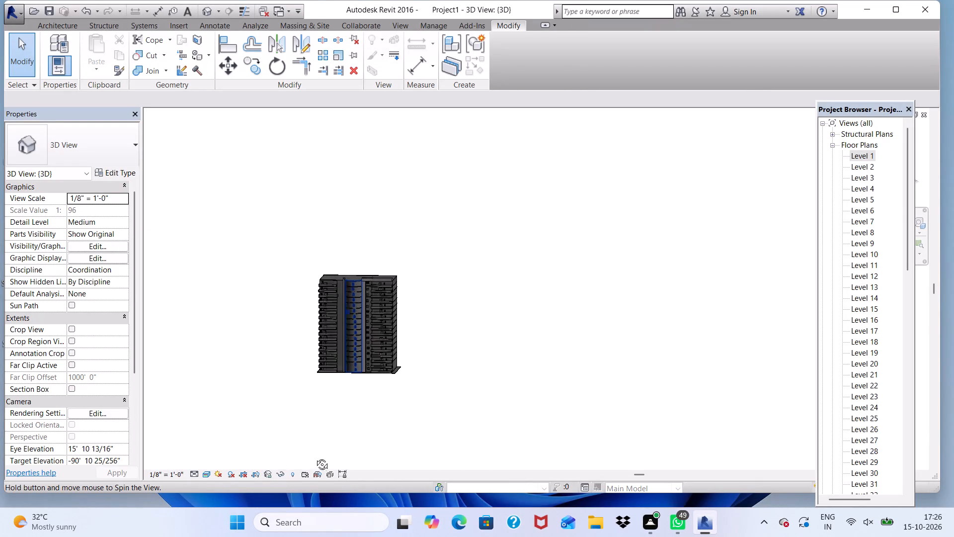
pyautogui.keyDown('shift'); pyautogui.moveTo(315, 457); pyautogui.dragTo(306, 404, button='middle'); pyautogui.keyUp('shift')
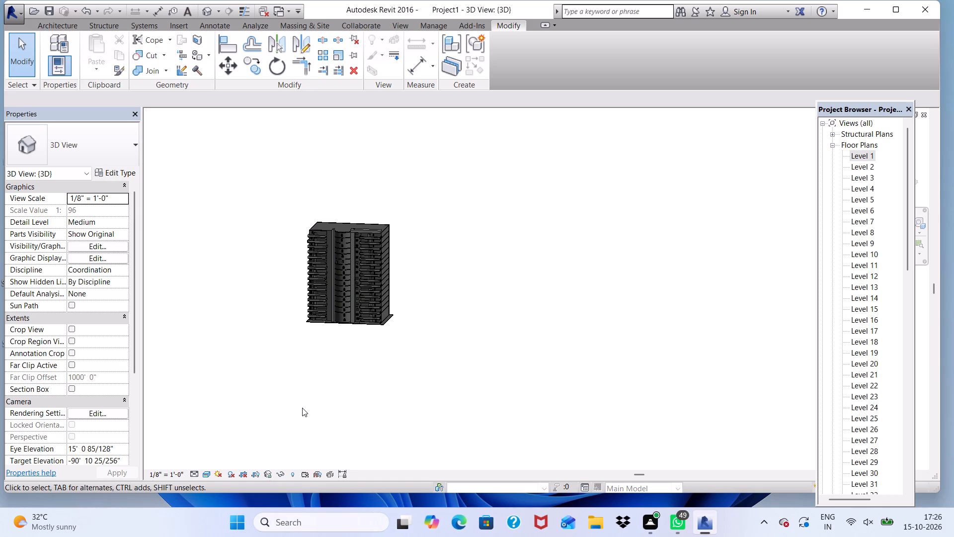
pyautogui.scroll(3, 302, 408)
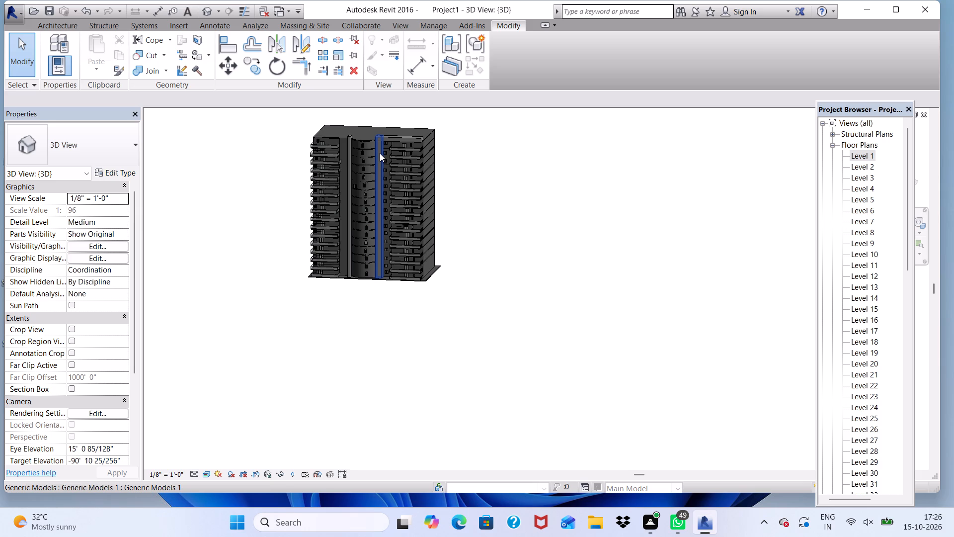
pyautogui.scroll(-1, 371, 163)
pyautogui.scroll(6, 368, 156)
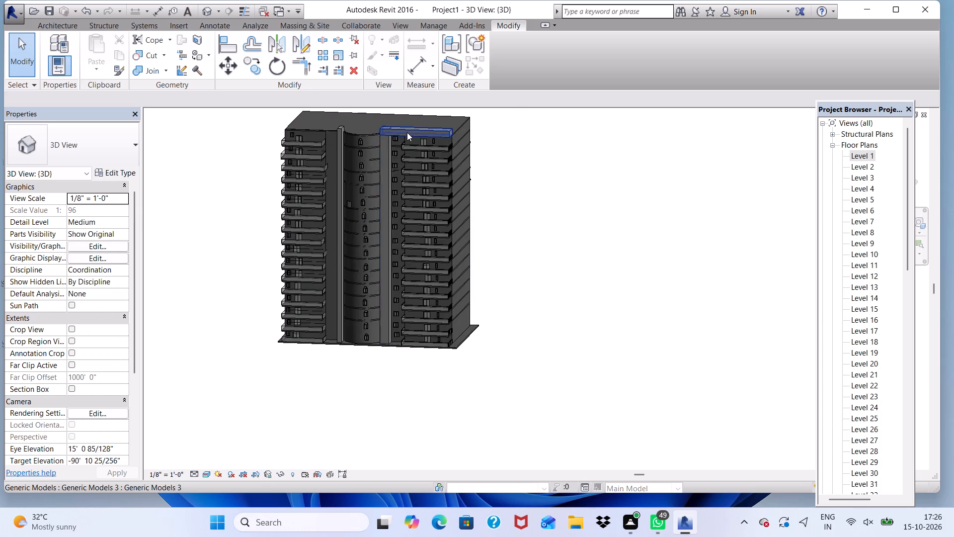
pyautogui.scroll(10, 407, 132)
pyautogui.scroll(-3, 376, 152)
pyautogui.moveTo(376, 152); pyautogui.dragTo(376, 151, button='middle')
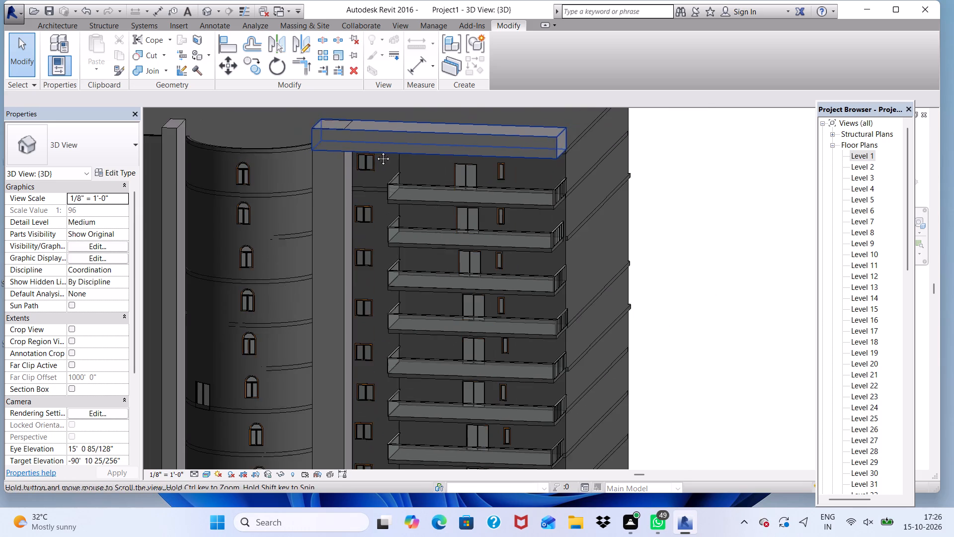
pyautogui.moveTo(376, 151); pyautogui.dragTo(371, 100, button='middle')
pyautogui.scroll(-5, 307, 212)
pyautogui.scroll(-4, 303, 256)
# Raise the parapet's underside close to its top face, thinning it into a slab clear of the roof edge.
pyautogui.keyDown('shift'); pyautogui.moveTo(318, 249); pyautogui.dragTo(319, 177, button='middle'); pyautogui.keyUp('shift')
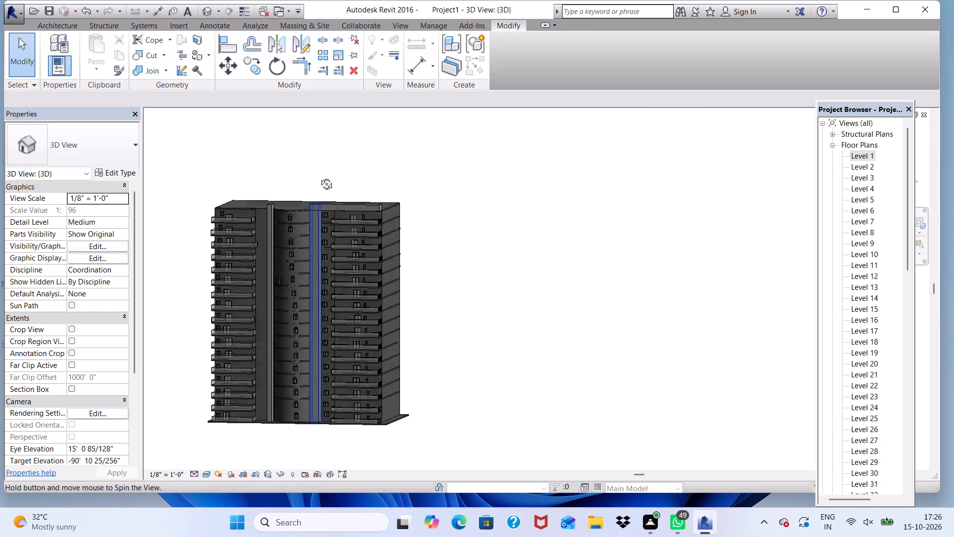
pyautogui.keyDown('shift'); pyautogui.moveTo(319, 177); pyautogui.dragTo(323, 136, button='middle'); pyautogui.keyUp('shift')
pyautogui.scroll(14, 319, 202)
pyautogui.click(345, 210)
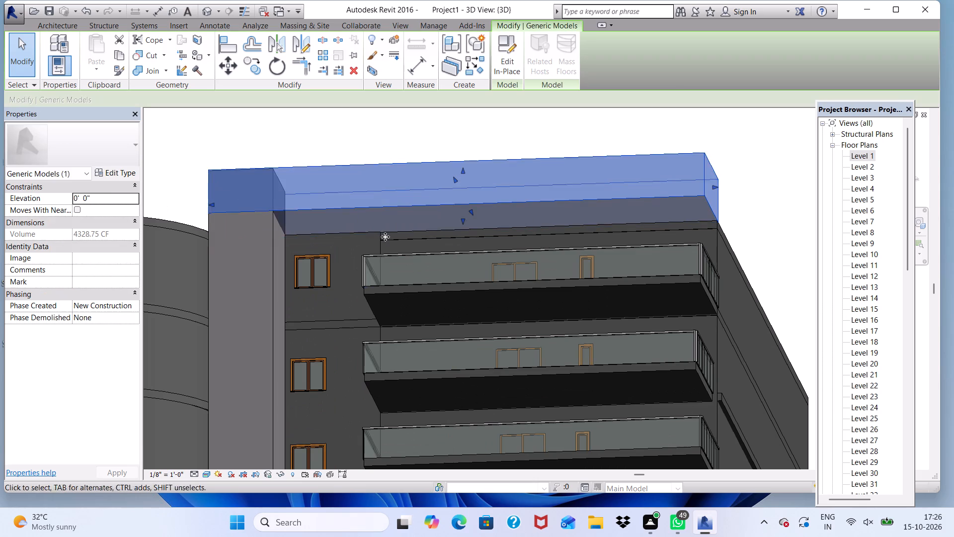
pyautogui.scroll(2, 464, 238)
pyautogui.moveTo(465, 215); pyautogui.dragTo(464, 183)
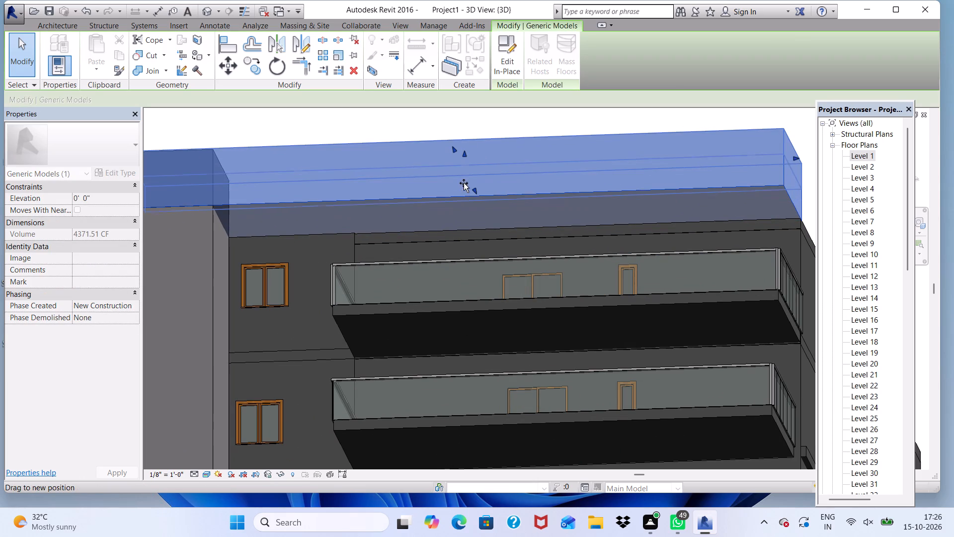
pyautogui.moveTo(464, 183); pyautogui.dragTo(463, 174)
pyautogui.scroll(-3, 318, 213)
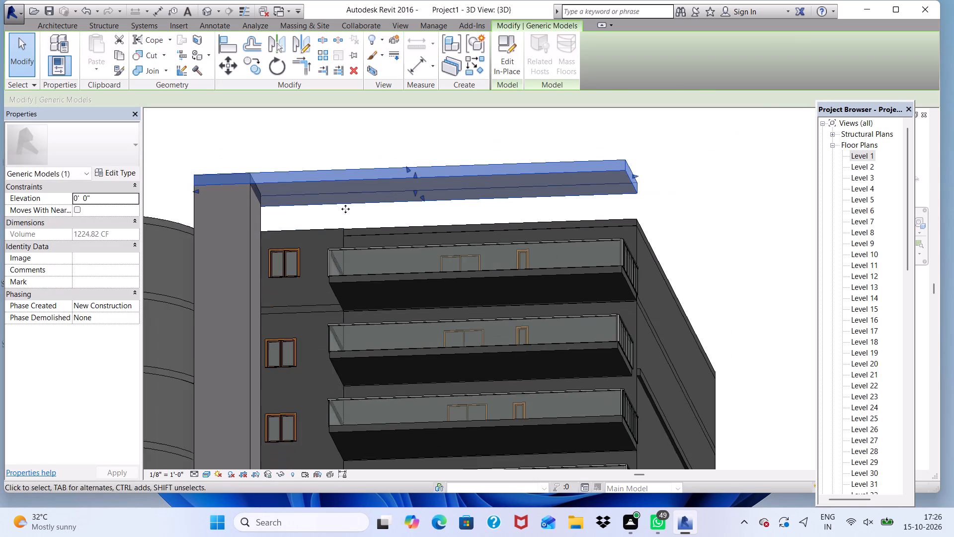
pyautogui.scroll(-2, 345, 209)
pyautogui.moveTo(360, 233); pyautogui.dragTo(364, 288, button='middle')
pyautogui.scroll(-4, 316, 290)
pyautogui.scroll(11, 268, 257)
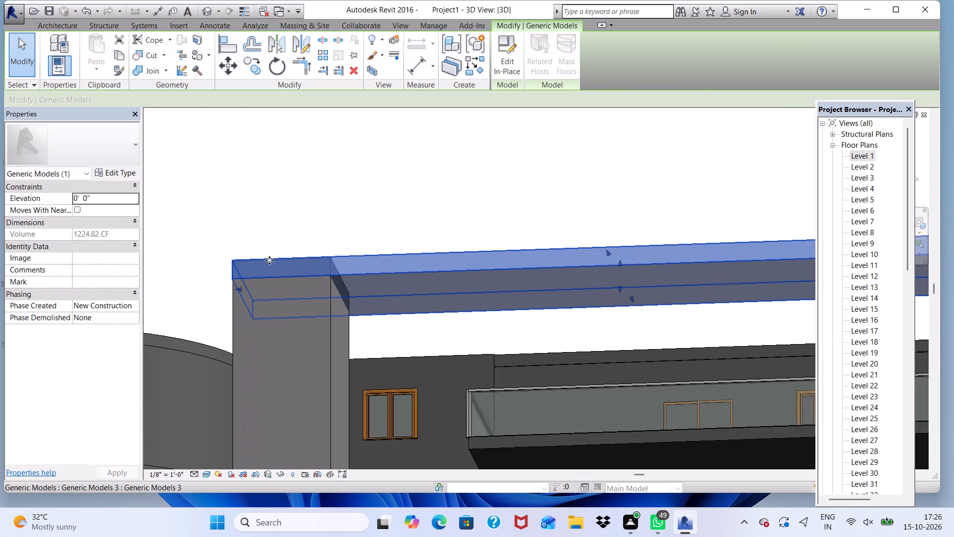
pyautogui.click(269, 260)
pyautogui.scroll(3, 294, 260)
pyautogui.scroll(-11, 209, 237)
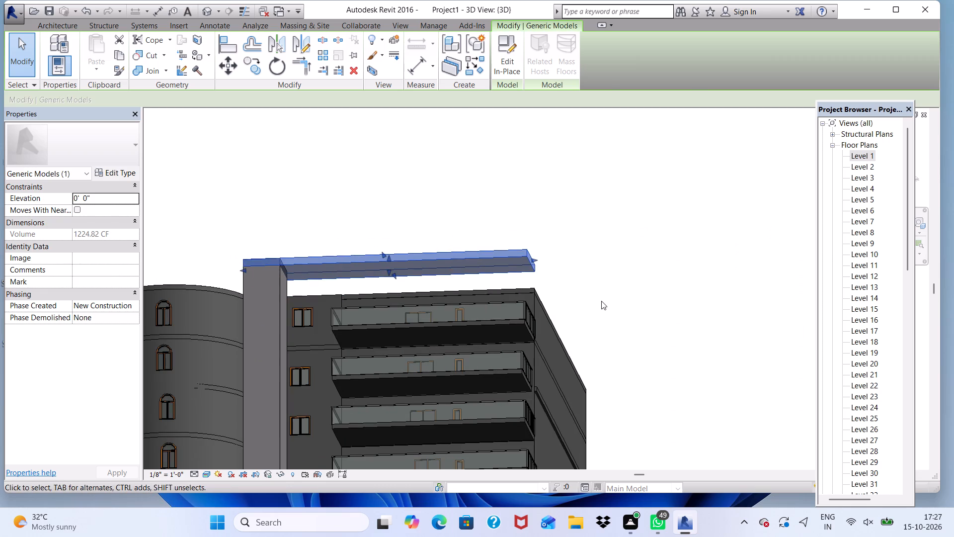
pyautogui.click(624, 298)
# Raise the top of the shaft beside the curved bay well above the thin parapet slab.
pyautogui.scroll(-9, 342, 253)
pyautogui.scroll(-9, 217, 319)
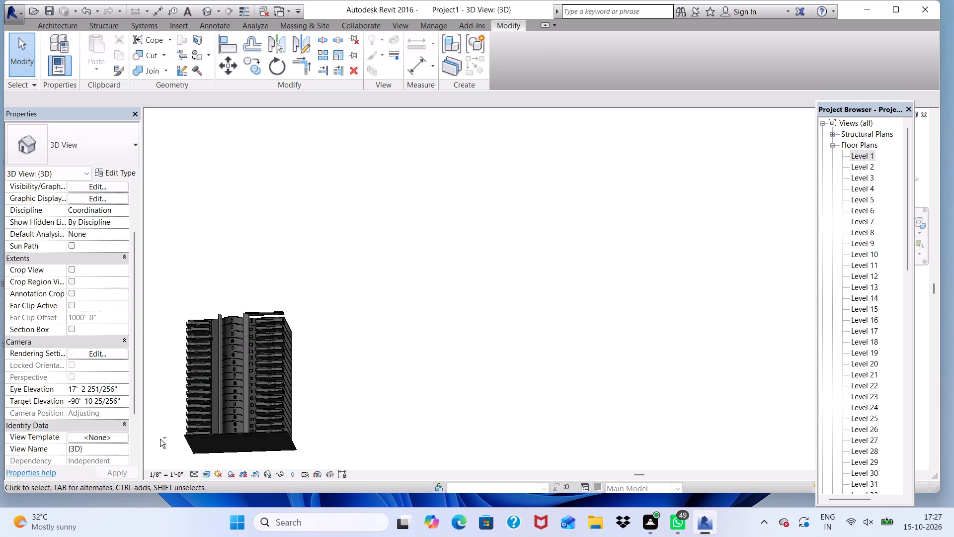
pyautogui.keyDown('shift'); pyautogui.moveTo(231, 390); pyautogui.dragTo(225, 516, button='middle'); pyautogui.keyUp('shift')
pyautogui.scroll(5, 245, 387)
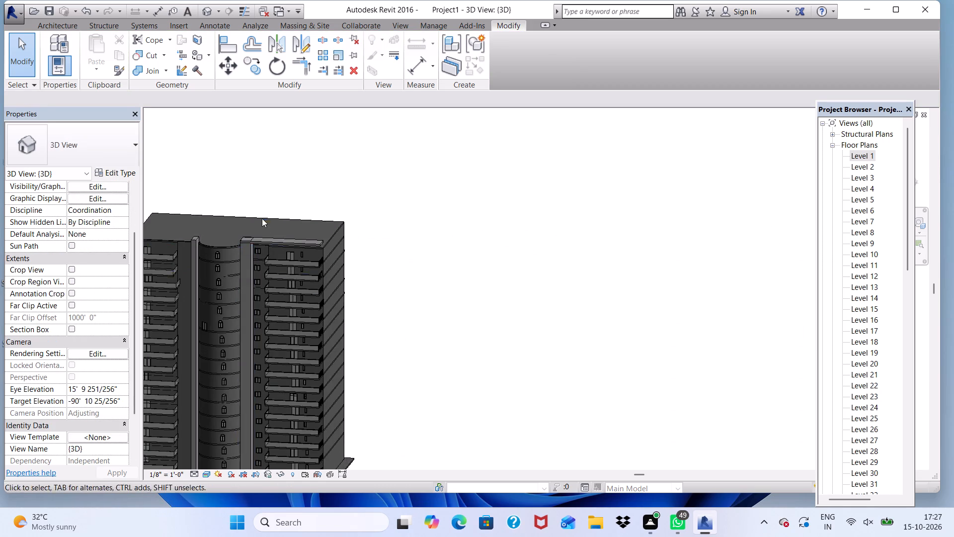
pyautogui.scroll(11, 262, 218)
pyautogui.click(231, 271)
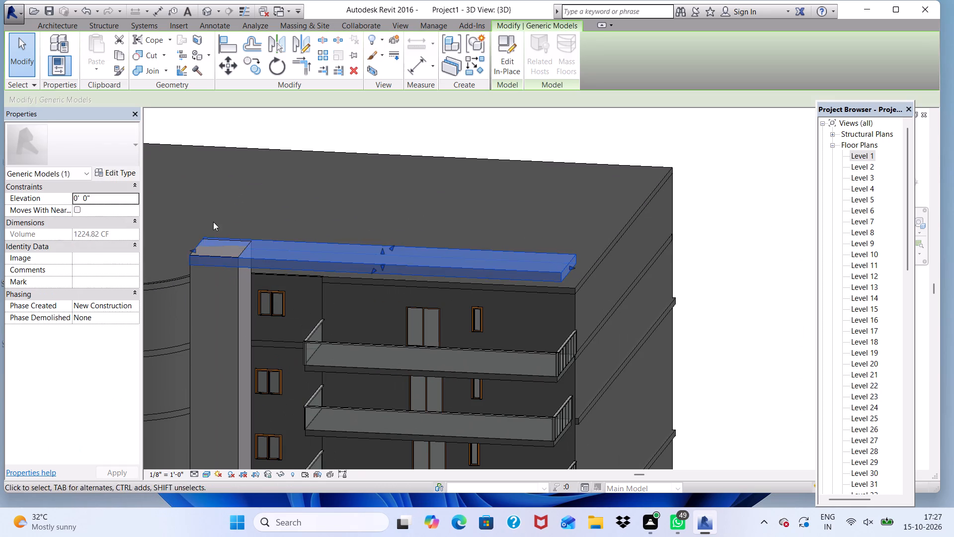
pyautogui.click(239, 334)
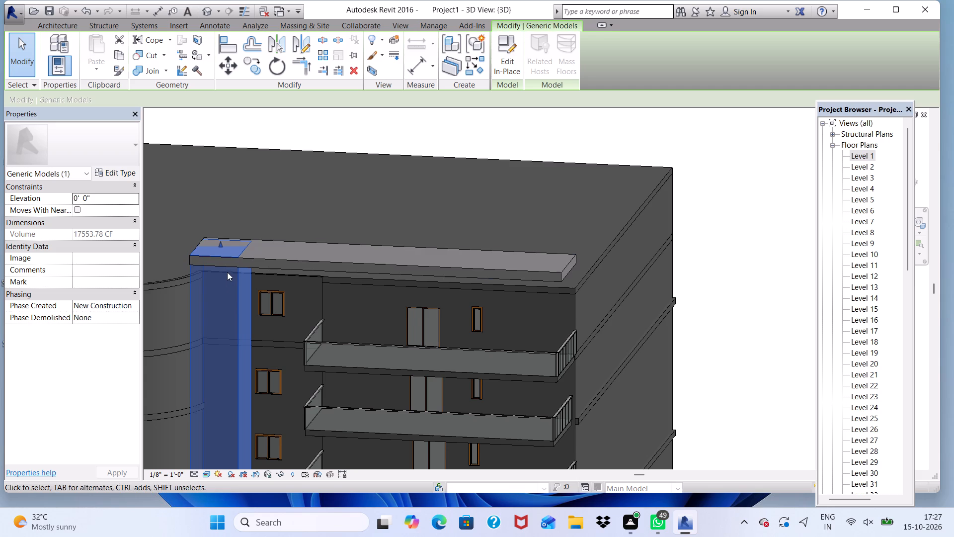
pyautogui.moveTo(220, 242); pyautogui.dragTo(223, 204)
pyautogui.click(223, 202)
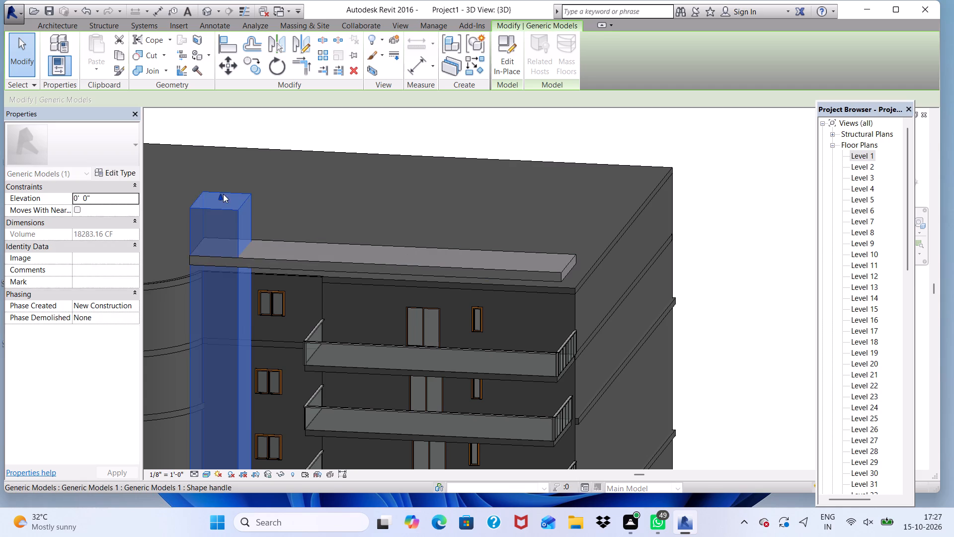
# Raise the parapet's top face level with the top of the shaft.
pyautogui.scroll(-10, 246, 231)
pyautogui.scroll(1, 243, 224)
pyautogui.scroll(-6, 246, 216)
pyautogui.scroll(5, 257, 245)
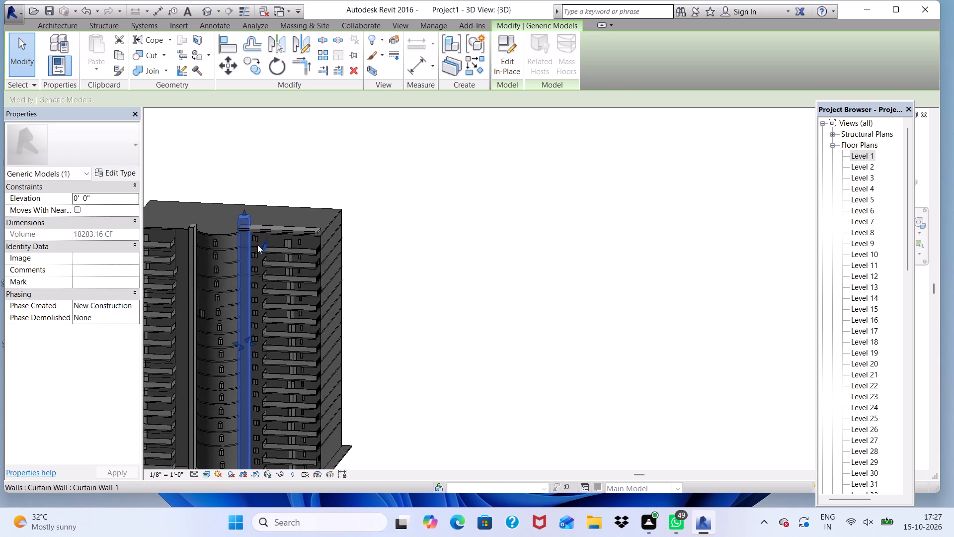
pyautogui.scroll(6, 257, 245)
pyautogui.click(253, 229)
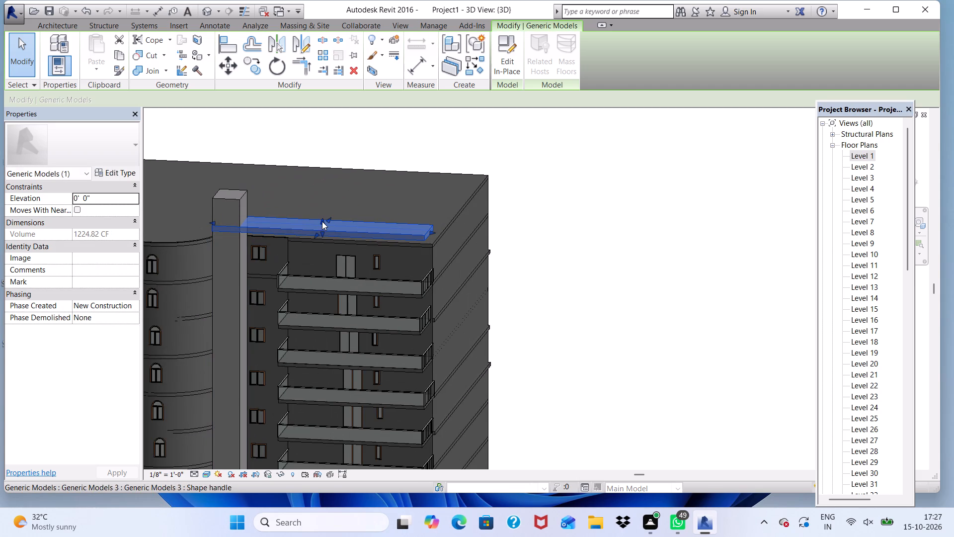
pyautogui.moveTo(322, 221); pyautogui.dragTo(317, 198)
# Raise the parapet's underside further above the roof edge, leaving a shallower beam along the shaft's top.
pyautogui.scroll(-2, 330, 233)
pyautogui.keyDown('shift'); pyautogui.scroll(-1, 318, 241); pyautogui.keyUp('shift')
pyautogui.keyDown('shift'); pyautogui.moveTo(318, 241); pyautogui.dragTo(328, 143, button='middle'); pyautogui.keyUp('shift')
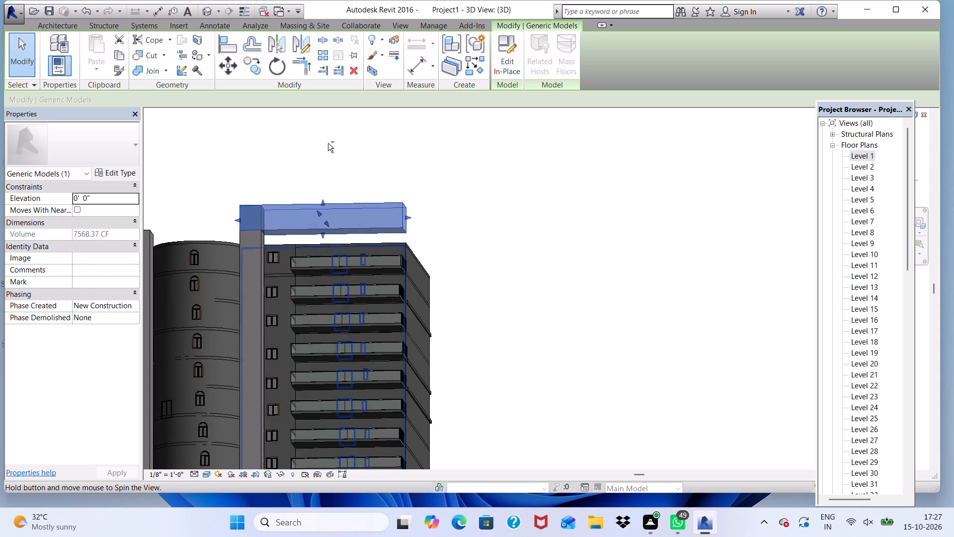
pyautogui.scroll(8, 330, 217)
pyautogui.moveTo(314, 247); pyautogui.dragTo(308, 212)
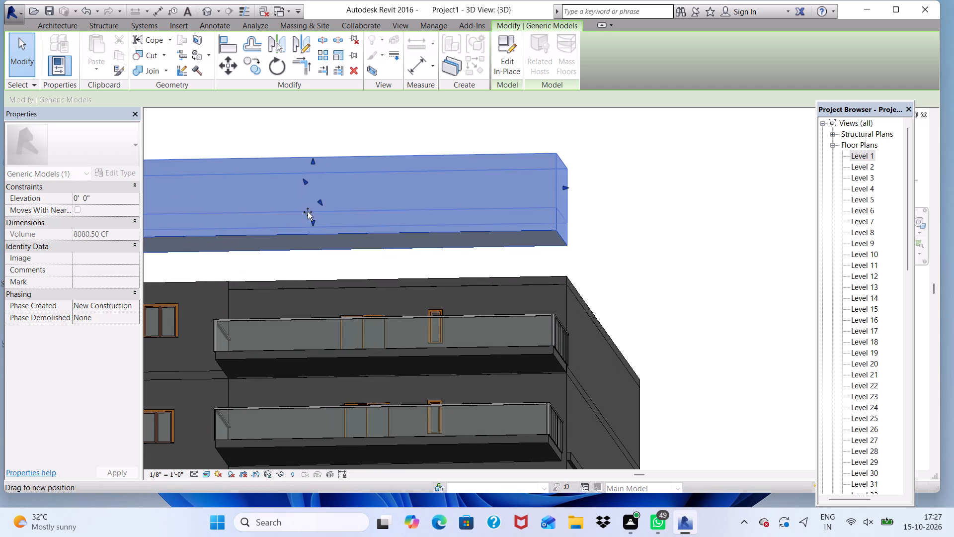
pyautogui.moveTo(308, 212); pyautogui.dragTo(307, 203)
# Lower the beam's underside slightly in small adjustments to make it deeper, keeping a gap above the roof.
pyautogui.scroll(-9, 332, 207)
pyautogui.scroll(3, 362, 205)
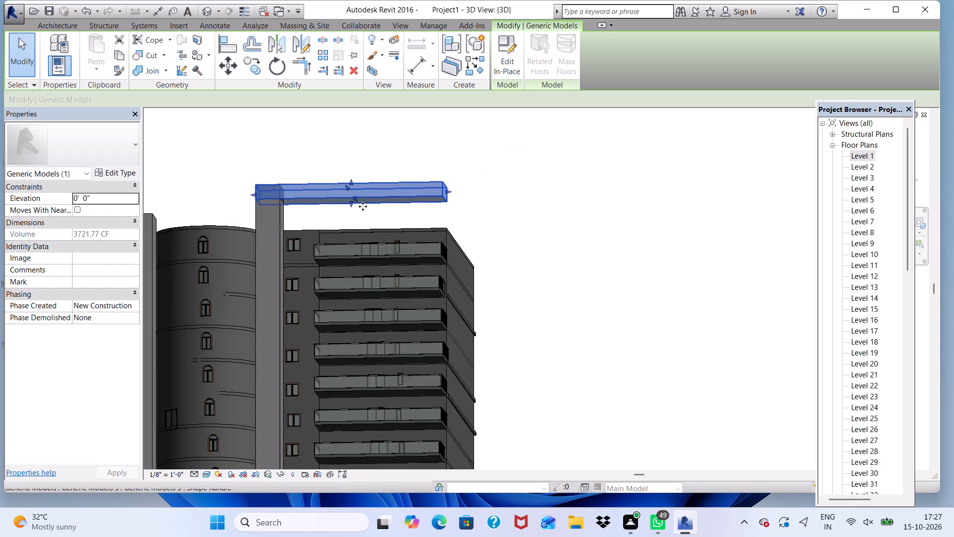
pyautogui.scroll(3, 363, 206)
pyautogui.scroll(-1, 361, 207)
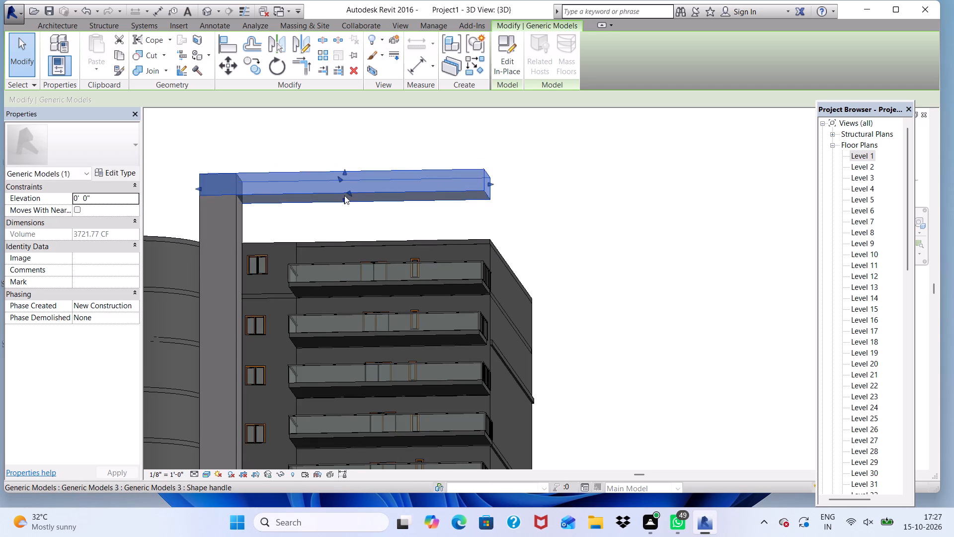
pyautogui.scroll(5, 344, 195)
pyautogui.moveTo(344, 202); pyautogui.dragTo(342, 216)
pyautogui.scroll(-9, 342, 217)
pyautogui.scroll(5, 357, 219)
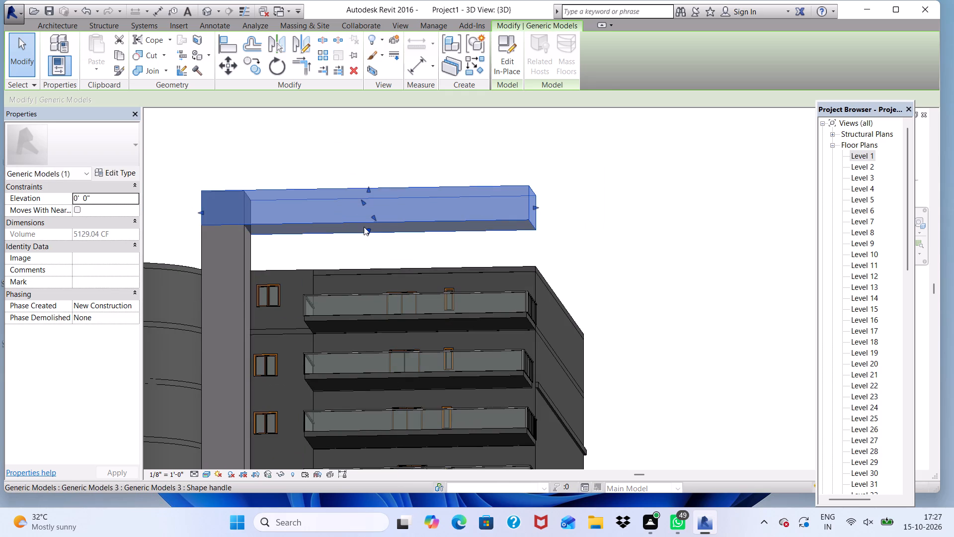
pyautogui.click(365, 228)
pyautogui.click(366, 230)
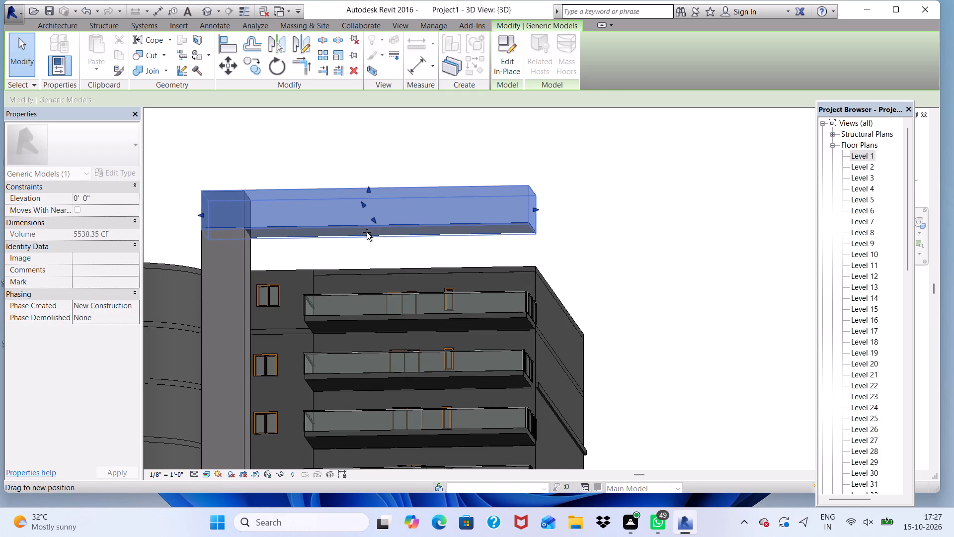
pyautogui.scroll(-4, 360, 221)
pyautogui.click(621, 191)
# Examine the raised beam and its shaft against the whole tower facade from several angles.
pyautogui.scroll(-10, 332, 233)
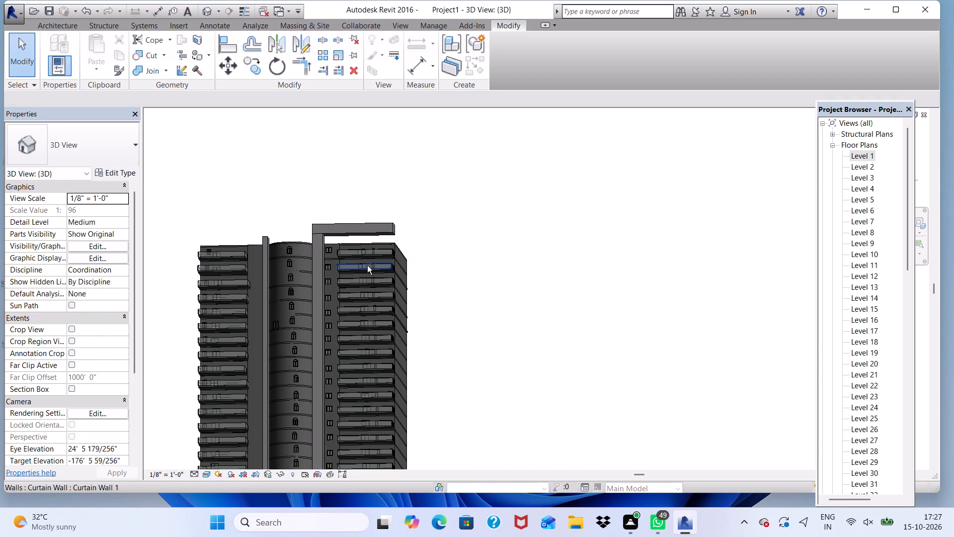
pyautogui.keyDown('shift'); pyautogui.moveTo(367, 266); pyautogui.dragTo(394, 301, button='middle'); pyautogui.keyUp('shift')
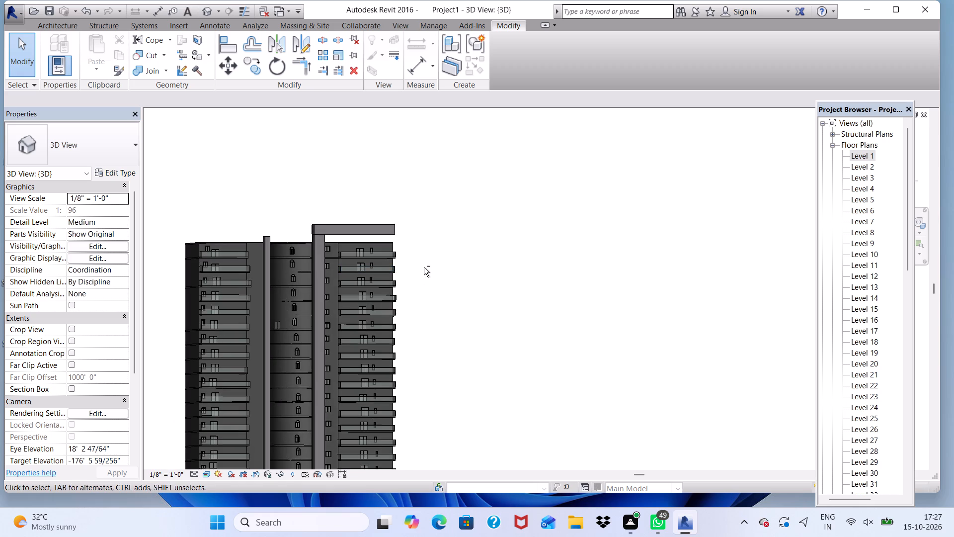
pyautogui.scroll(2, 424, 254)
pyautogui.scroll(-6, 416, 231)
pyautogui.keyDown('shift'); pyautogui.moveTo(363, 411); pyautogui.dragTo(350, 439, button='middle'); pyautogui.keyUp('shift')
pyautogui.scroll(6, 369, 289)
pyautogui.scroll(4, 364, 213)
pyautogui.scroll(-1, 383, 243)
pyautogui.moveTo(386, 246); pyautogui.dragTo(375, 196, button='middle')
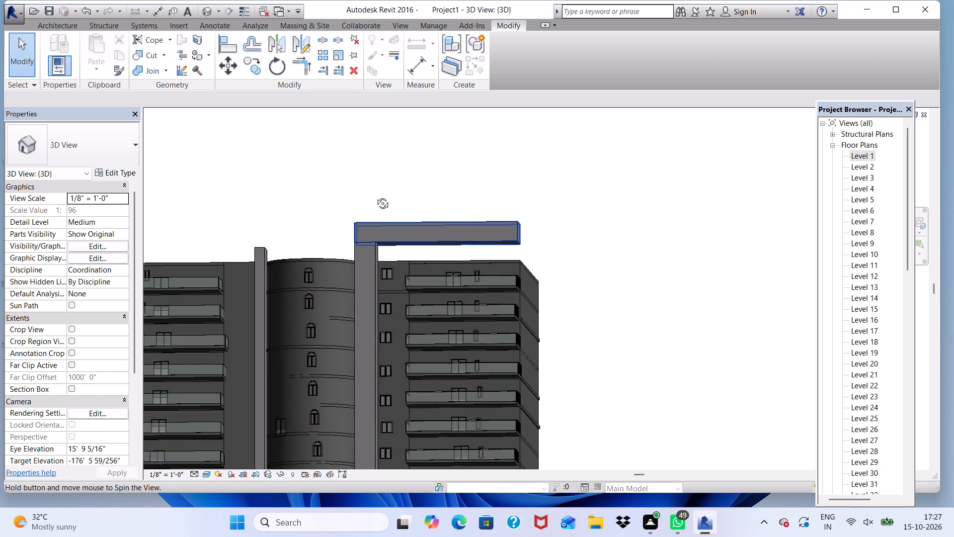
# Examine the joint between the raised beam and its shaft from the facade front and from the beam's end.
pyautogui.moveTo(375, 196); pyautogui.dragTo(401, 221, button='middle')
pyautogui.scroll(1, 349, 232)
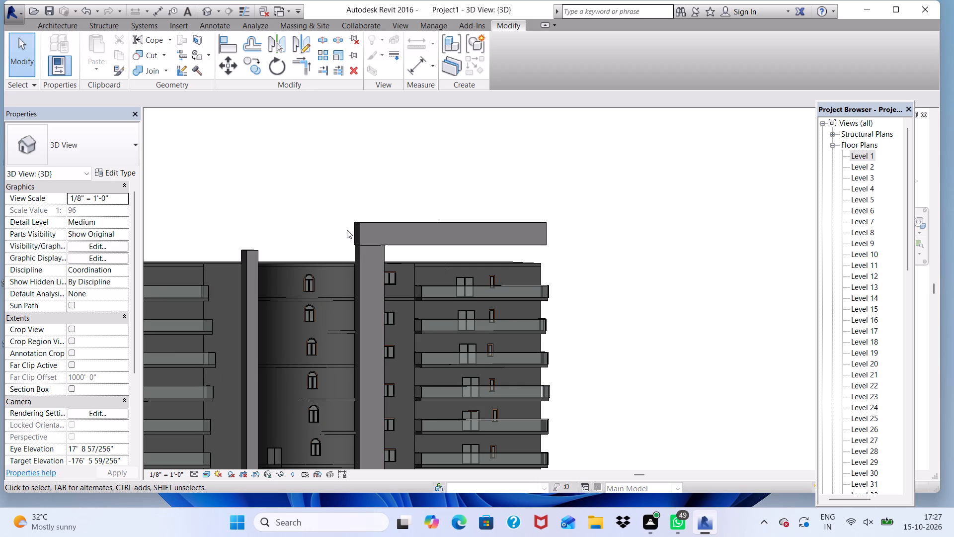
pyautogui.scroll(-1, 316, 392)
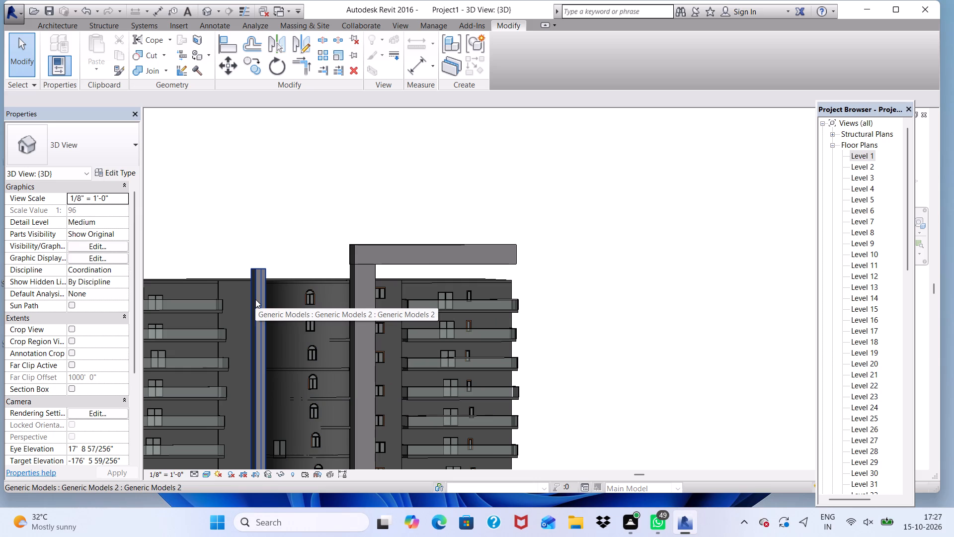
pyautogui.scroll(-5, 221, 303)
pyautogui.scroll(-5, 173, 329)
pyautogui.scroll(9, 199, 343)
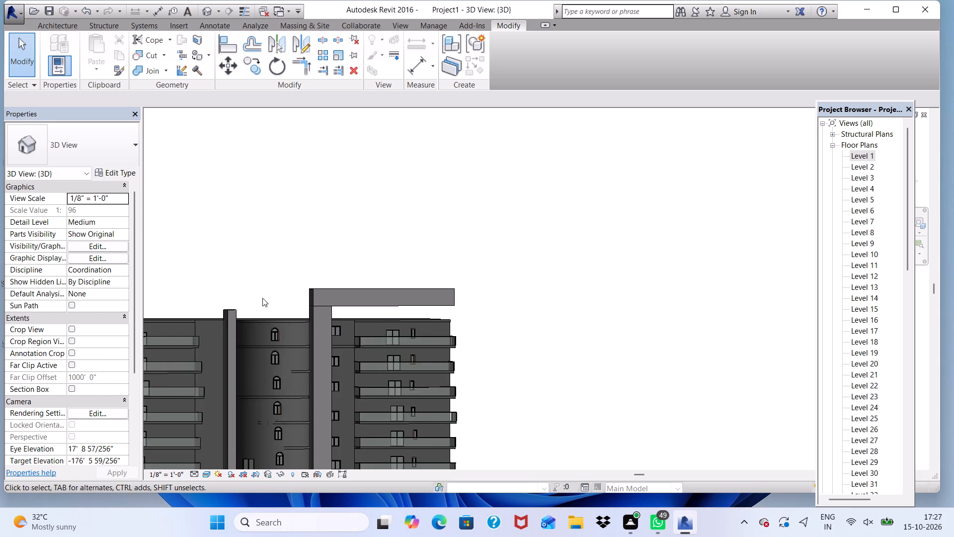
pyautogui.scroll(4, 277, 298)
pyautogui.scroll(-2, 311, 288)
pyautogui.moveTo(320, 318); pyautogui.dragTo(397, 327, button='middle')
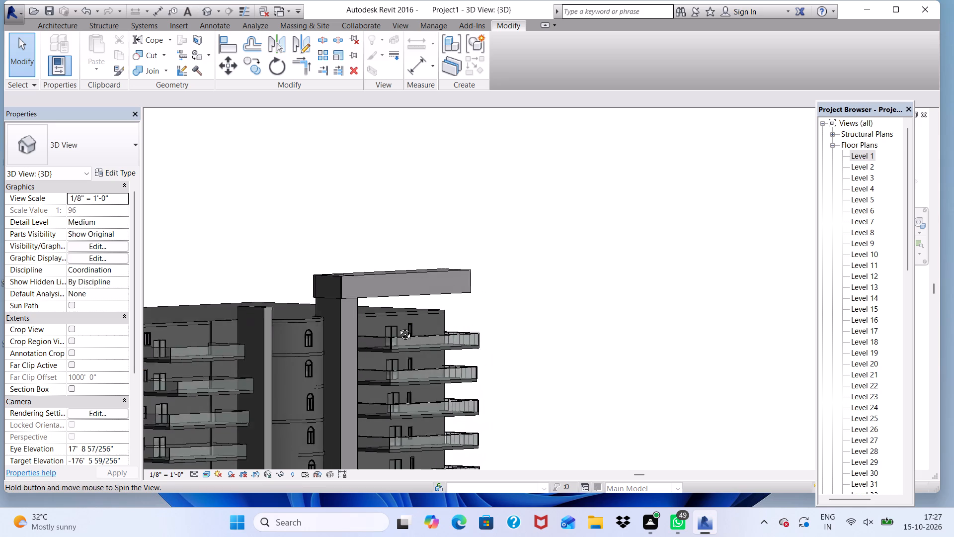
pyautogui.moveTo(397, 327); pyautogui.dragTo(499, 327, button='middle')
pyautogui.keyDown('shift'); pyautogui.scroll(19, 371, 289); pyautogui.keyUp('shift')
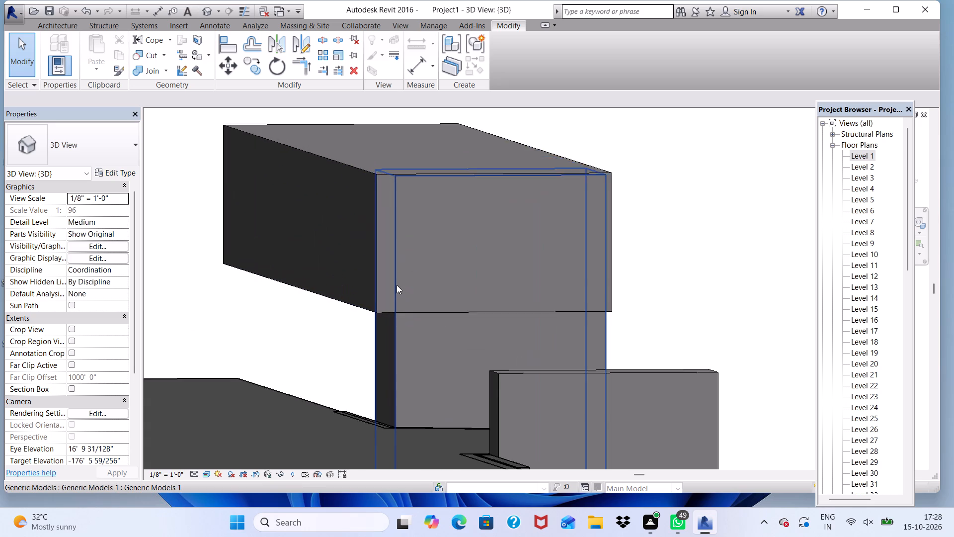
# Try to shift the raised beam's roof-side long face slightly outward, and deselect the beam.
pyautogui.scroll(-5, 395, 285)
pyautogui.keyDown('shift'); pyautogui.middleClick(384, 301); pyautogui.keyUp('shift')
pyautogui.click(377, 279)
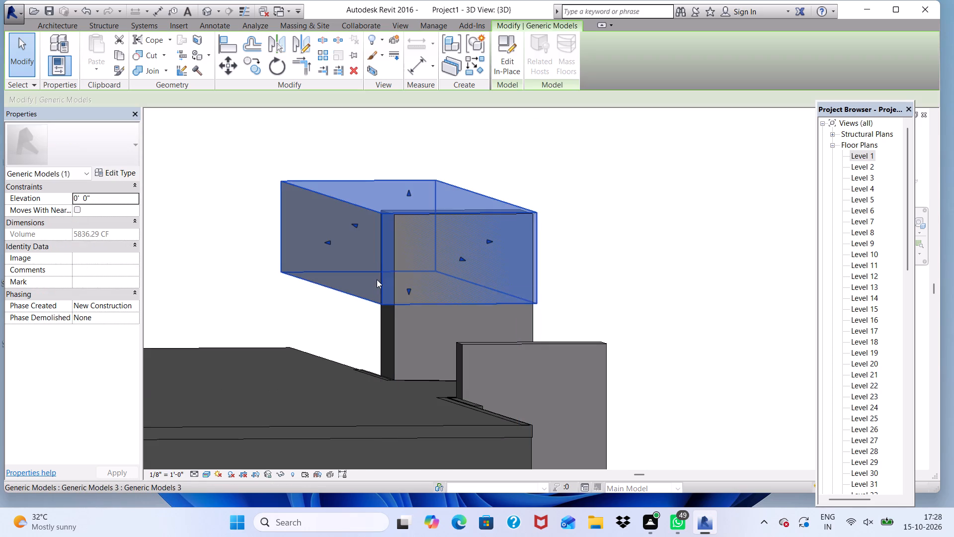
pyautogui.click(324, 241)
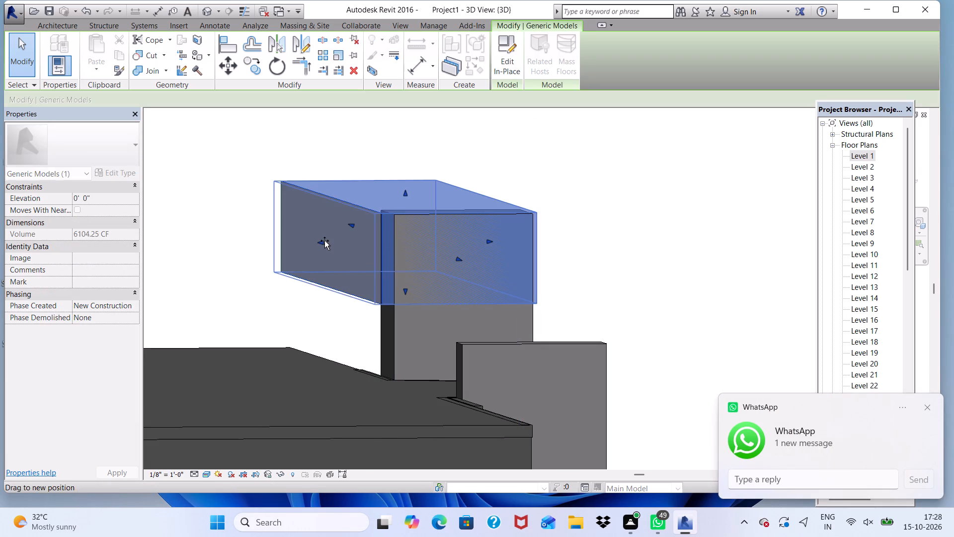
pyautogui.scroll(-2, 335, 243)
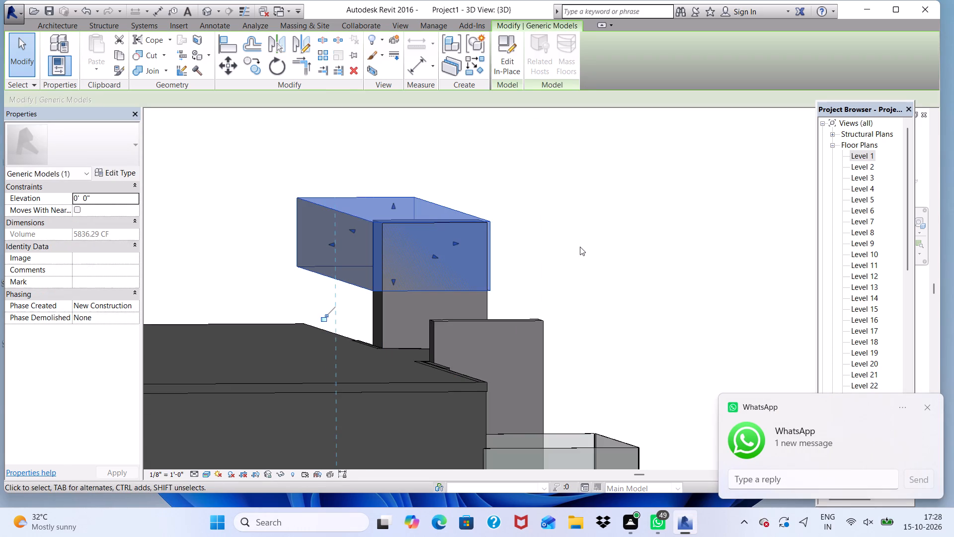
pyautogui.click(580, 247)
# Examine the raised beam from the balcony side, closing in on the corner where it meets the shaft.
pyautogui.scroll(-6, 581, 252)
pyautogui.keyDown('shift'); pyautogui.moveTo(599, 333); pyautogui.dragTo(460, 296, button='middle'); pyautogui.keyUp('shift')
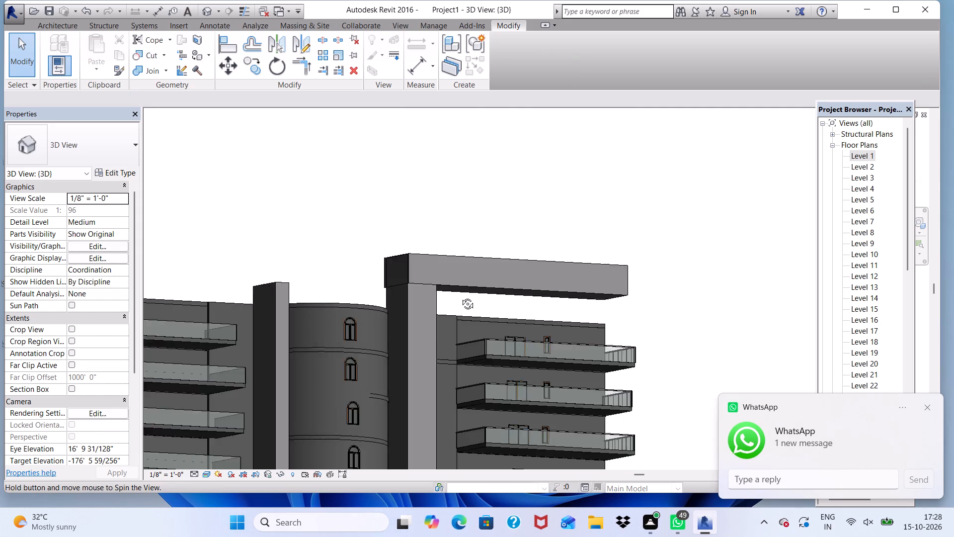
pyautogui.keyDown('shift'); pyautogui.moveTo(460, 296); pyautogui.dragTo(441, 327, button='middle'); pyautogui.keyUp('shift')
pyautogui.keyDown('shift'); pyautogui.scroll(-6, 405, 286); pyautogui.keyUp('shift')
pyautogui.keyDown('shift'); pyautogui.scroll(4, 388, 279); pyautogui.keyUp('shift')
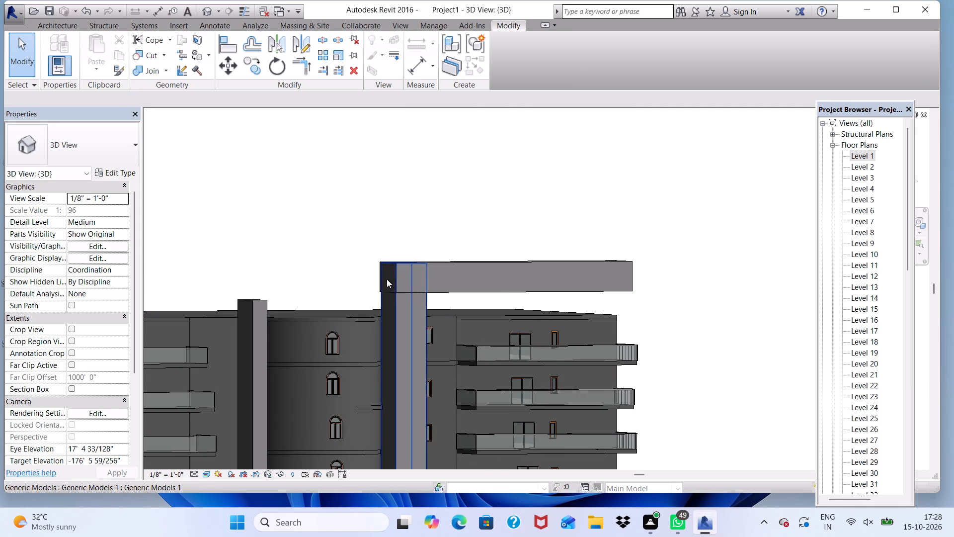
pyautogui.keyDown('shift'); pyautogui.scroll(3, 387, 279); pyautogui.keyUp('shift')
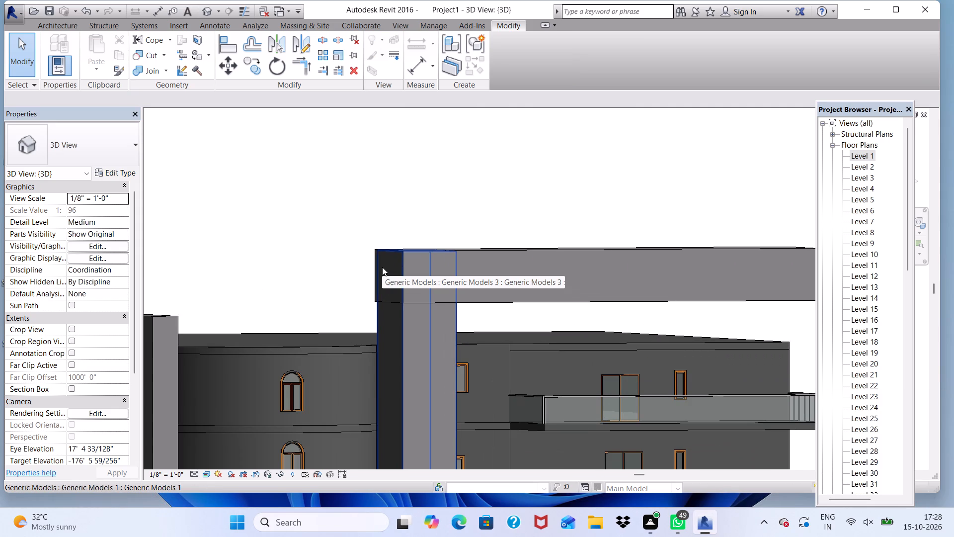
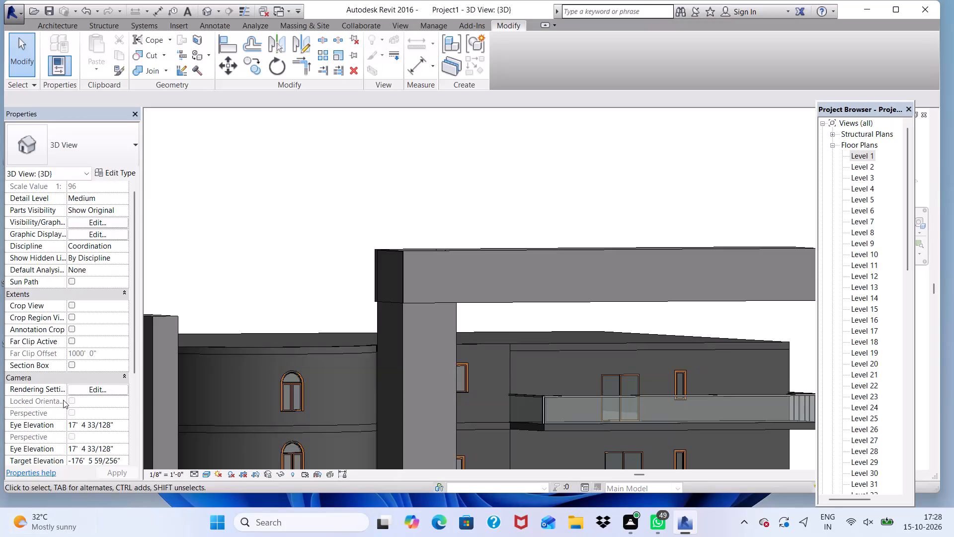
# Examine the whole tower, its two facade shafts and the raised beam from the front, underside, roof and side.
pyautogui.scroll(-6, 342, 356)
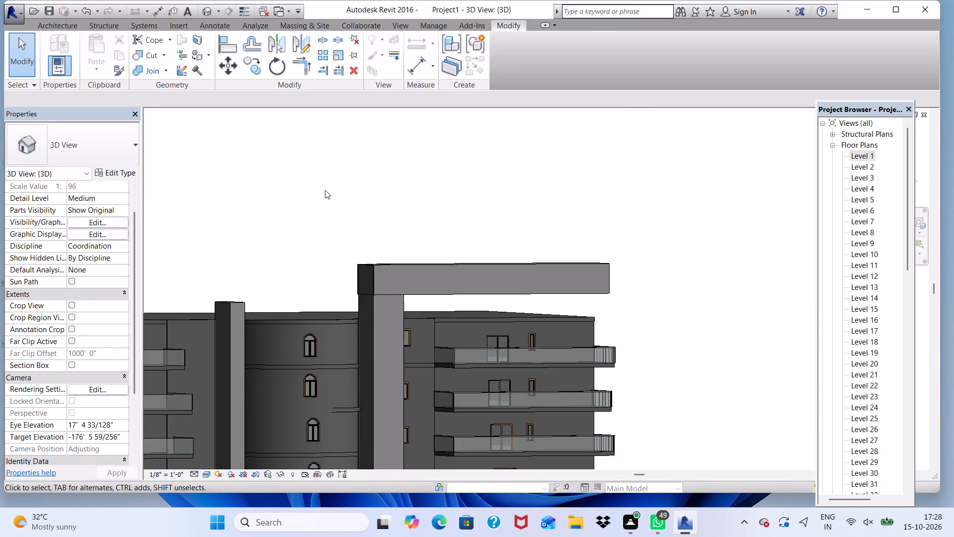
pyautogui.scroll(-4, 325, 190)
pyautogui.scroll(5, 408, 354)
pyautogui.scroll(-5, 296, 146)
pyautogui.scroll(-3, 355, 211)
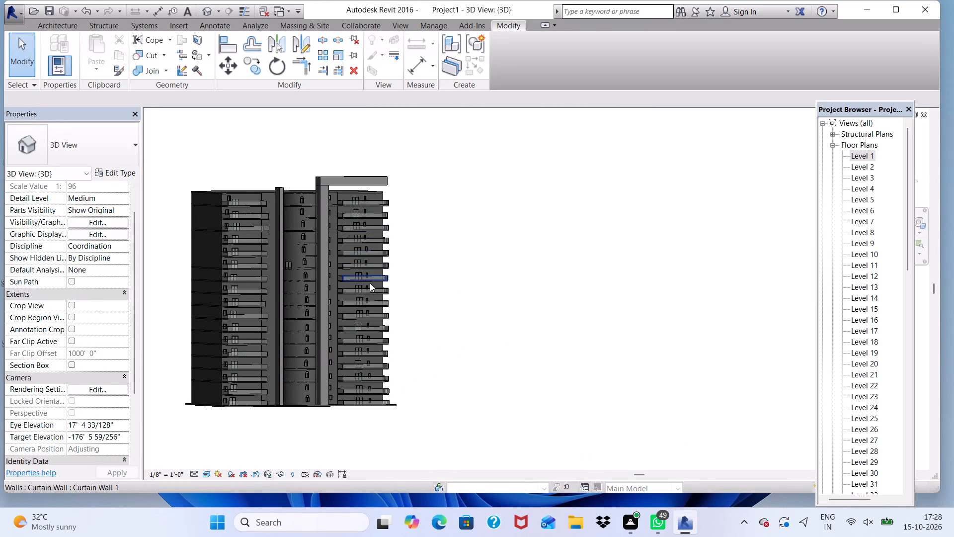
pyautogui.scroll(-1, 370, 286)
pyautogui.keyDown('shift'); pyautogui.moveTo(372, 287); pyautogui.dragTo(319, 174, button='middle'); pyautogui.keyUp('shift')
pyautogui.keyDown('shift'); pyautogui.moveTo(346, 325); pyautogui.dragTo(347, 351, button='middle'); pyautogui.keyUp('shift')
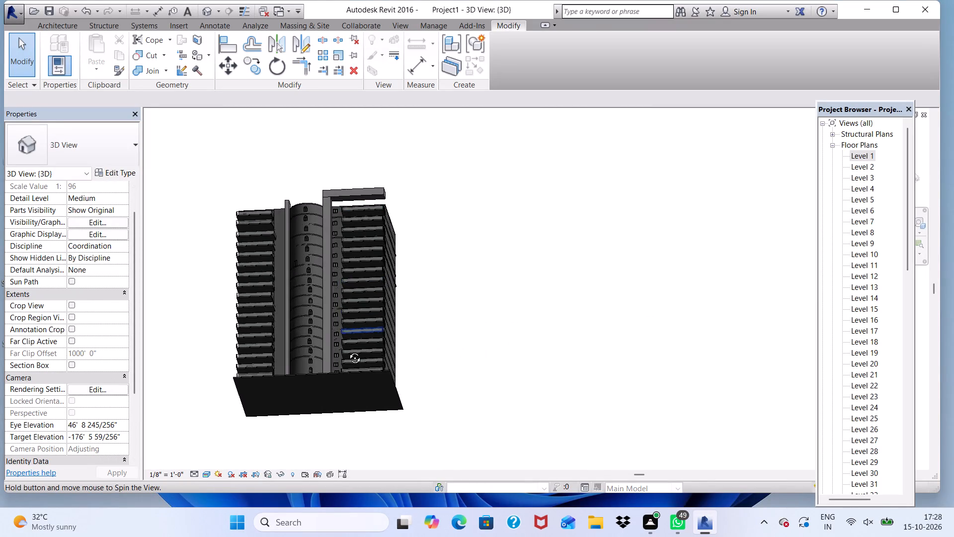
pyautogui.keyDown('shift'); pyautogui.moveTo(347, 351); pyautogui.dragTo(333, 378, button='middle'); pyautogui.keyUp('shift')
pyautogui.keyDown('shift'); pyautogui.scroll(-1, 333, 378); pyautogui.keyUp('shift')
pyautogui.scroll(6, 333, 340)
pyautogui.scroll(-10, 289, 207)
pyautogui.keyDown('shift'); pyautogui.moveTo(352, 352); pyautogui.dragTo(358, 415, button='middle'); pyautogui.keyUp('shift')
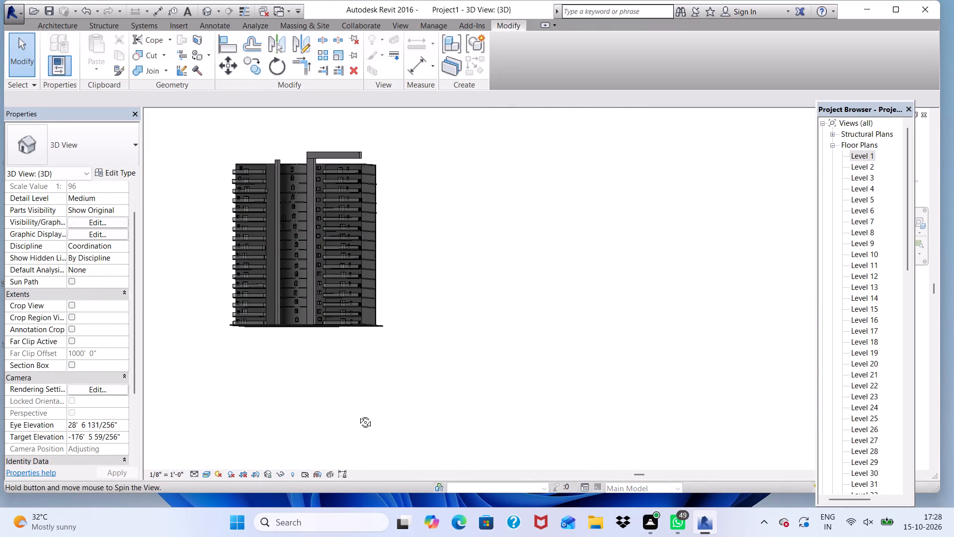
pyautogui.keyDown('shift'); pyautogui.moveTo(358, 415); pyautogui.dragTo(358, 419, button='middle'); pyautogui.keyUp('shift')
pyautogui.keyDown('shift'); pyautogui.scroll(15, 339, 284); pyautogui.keyUp('shift')
pyautogui.scroll(-7, 341, 215)
pyautogui.keyDown('shift'); pyautogui.moveTo(330, 232); pyautogui.dragTo(416, 276, button='middle'); pyautogui.keyUp('shift')
pyautogui.keyDown('shift'); pyautogui.scroll(-6, 348, 167); pyautogui.keyUp('shift')
pyautogui.scroll(7, 346, 330)
pyautogui.scroll(-6, 293, 271)
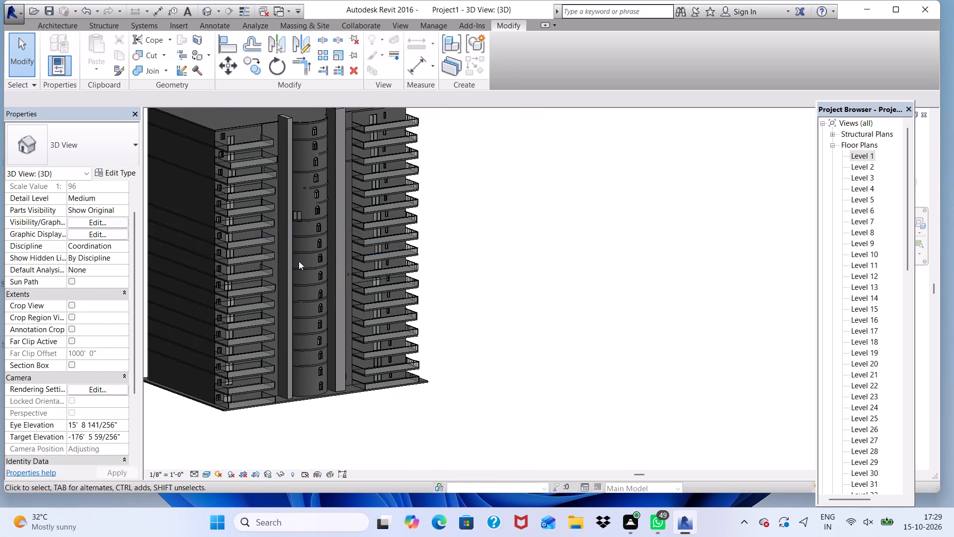
pyautogui.scroll(-5, 289, 270)
pyautogui.keyDown('shift'); pyautogui.moveTo(285, 330); pyautogui.dragTo(109, 364, button='middle'); pyautogui.keyUp('shift')
pyautogui.keyDown('shift'); pyautogui.moveTo(141, 347); pyautogui.dragTo(148, 312, button='middle'); pyautogui.keyUp('shift')
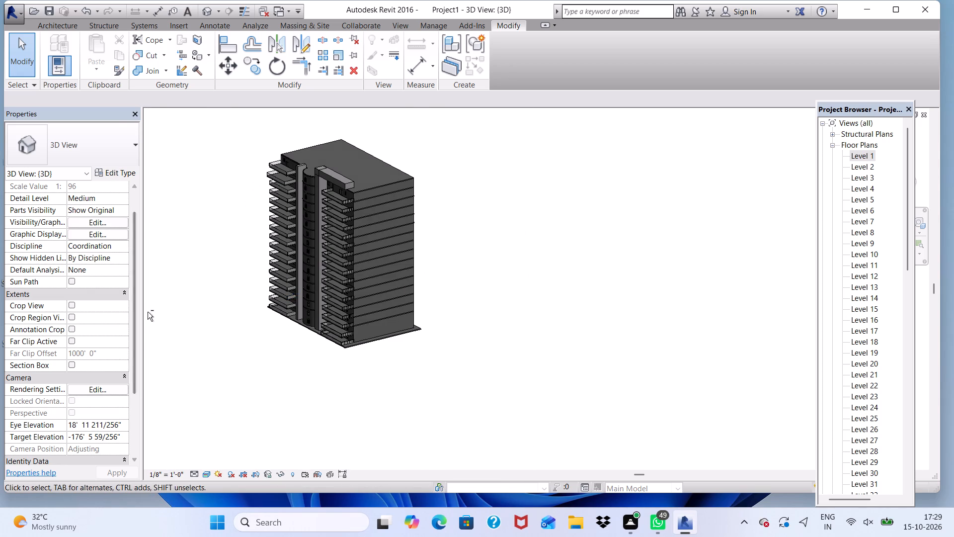
pyautogui.keyDown('shift'); pyautogui.moveTo(148, 312); pyautogui.dragTo(148, 311, button='middle'); pyautogui.keyUp('shift')
pyautogui.keyDown('shift'); pyautogui.scroll(6, 250, 268); pyautogui.keyUp('shift')
pyautogui.keyDown('shift'); pyautogui.scroll(-5, 250, 268); pyautogui.keyUp('shift')
pyautogui.keyDown('shift'); pyautogui.moveTo(274, 305); pyautogui.dragTo(437, 257, button='middle'); pyautogui.keyUp('shift')
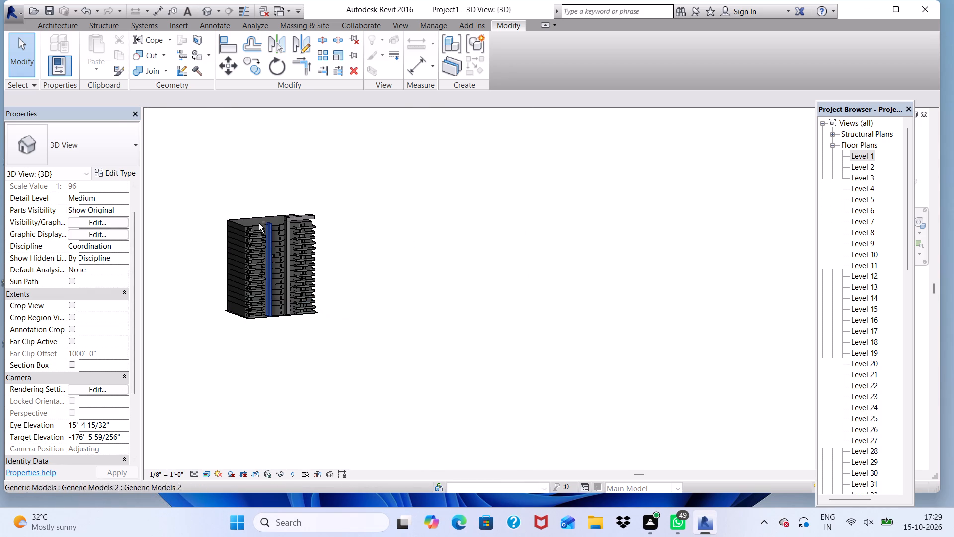
# Pull the raised beam's shaft-side end face slightly inward to line up with the side of its shaft, and deselect the beam.
pyautogui.keyDown('shift'); pyautogui.scroll(20, 256, 223); pyautogui.keyUp('shift')
pyautogui.keyDown('shift'); pyautogui.scroll(6, 256, 223); pyautogui.keyUp('shift')
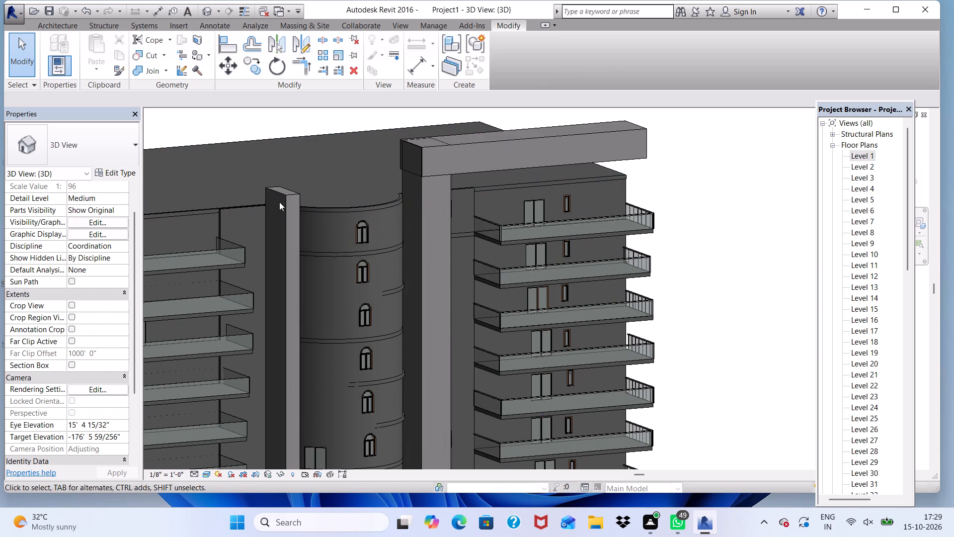
pyautogui.click(282, 199)
pyautogui.scroll(3, 441, 156)
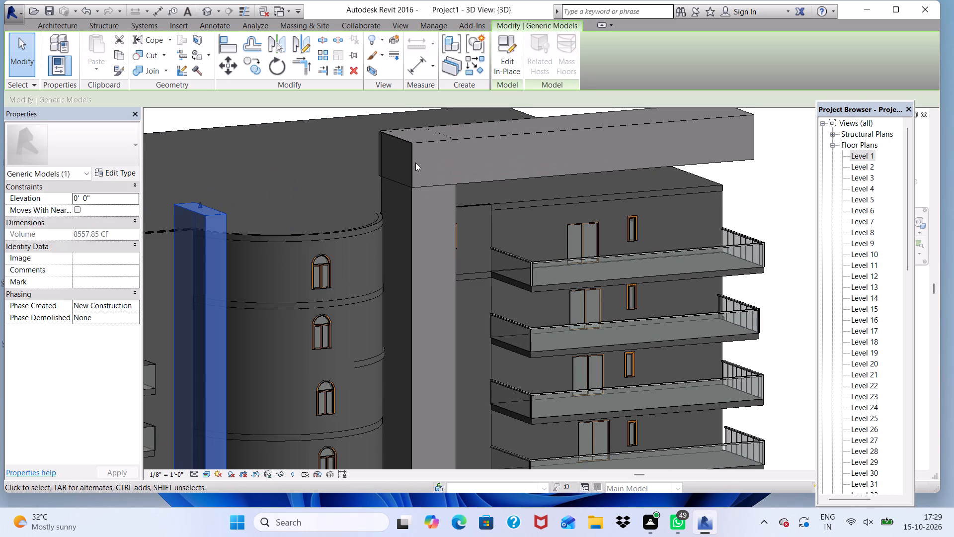
pyautogui.click(415, 163)
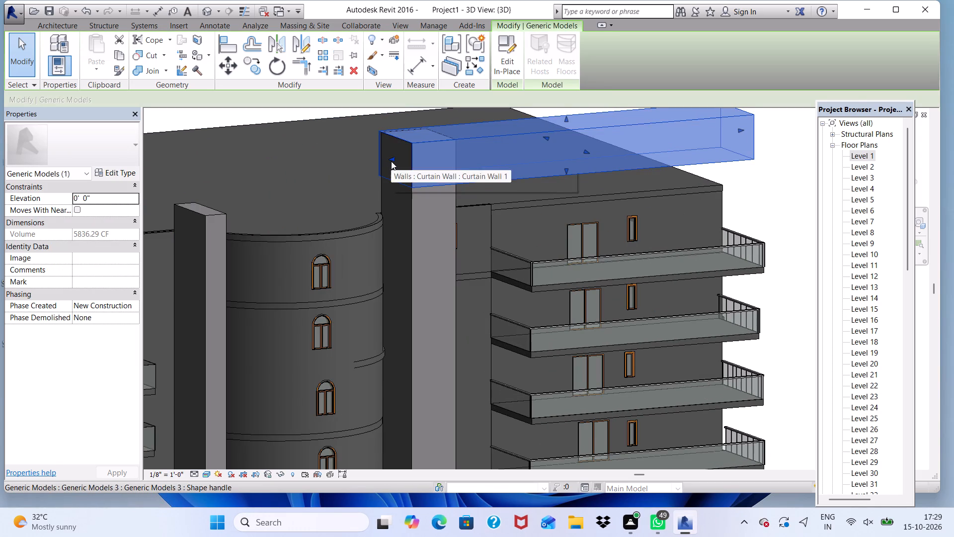
pyautogui.moveTo(391, 161); pyautogui.dragTo(397, 159)
pyautogui.click(397, 159)
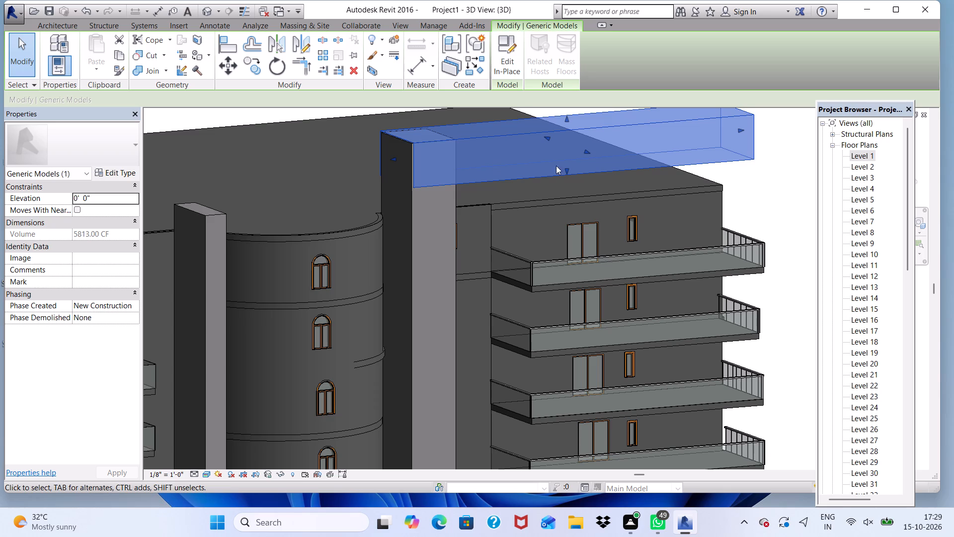
pyautogui.click(770, 194)
# Stretch the top of the freestanding facade shaft further above the roof to about the raised beam's height, and deselect it.
pyautogui.scroll(-9, 357, 196)
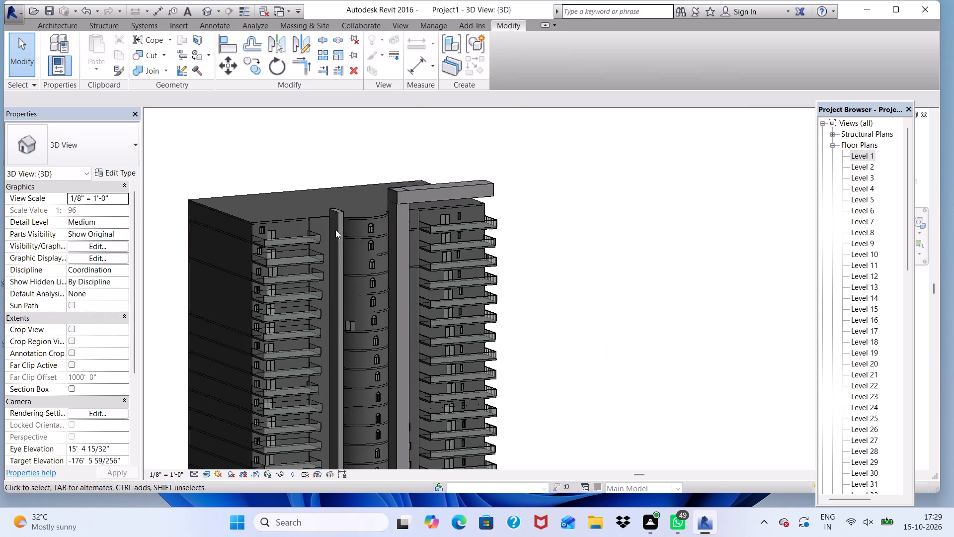
pyautogui.scroll(5, 326, 216)
pyautogui.click(355, 208)
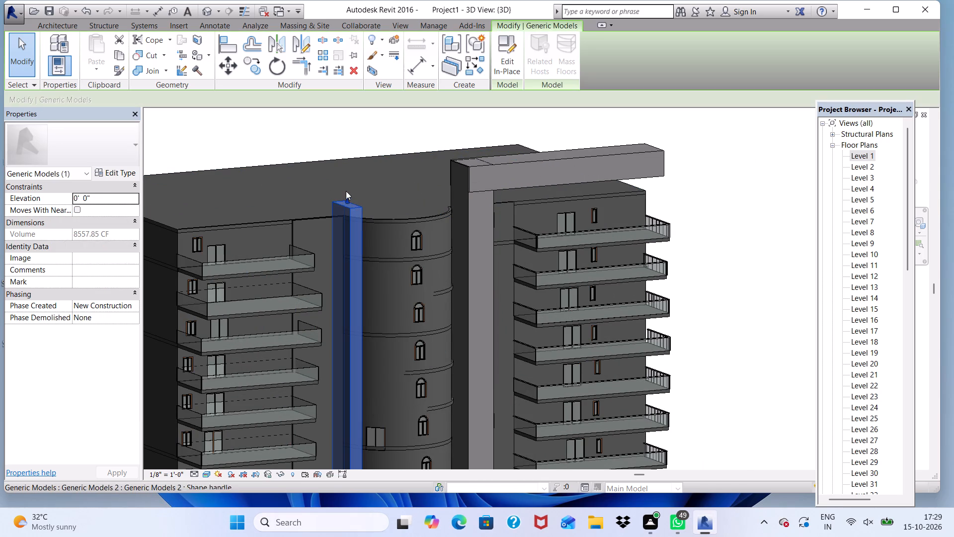
pyautogui.moveTo(348, 200); pyautogui.dragTo(344, 188)
pyautogui.click(344, 188)
pyautogui.moveTo(344, 188); pyautogui.dragTo(335, 162)
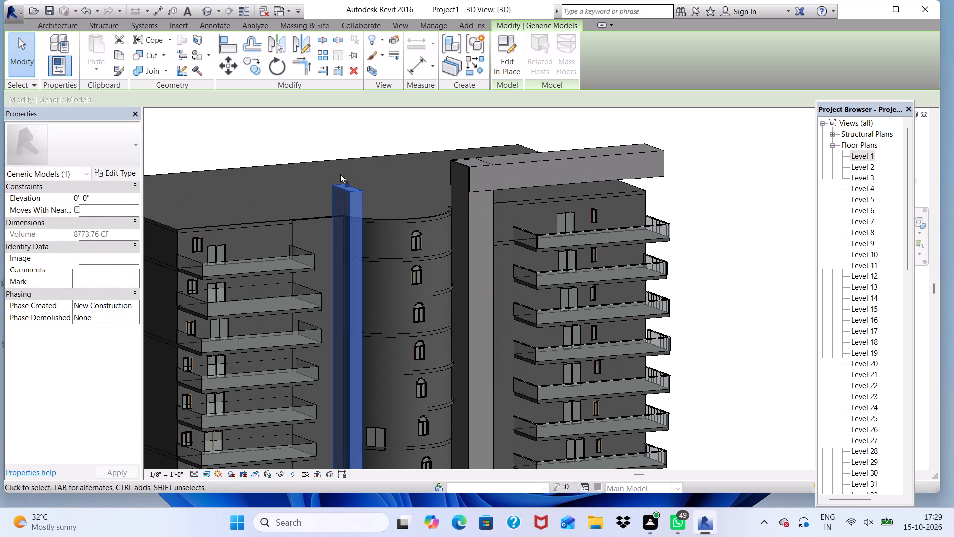
pyautogui.moveTo(345, 182); pyautogui.dragTo(343, 164)
pyautogui.scroll(-2, 435, 175)
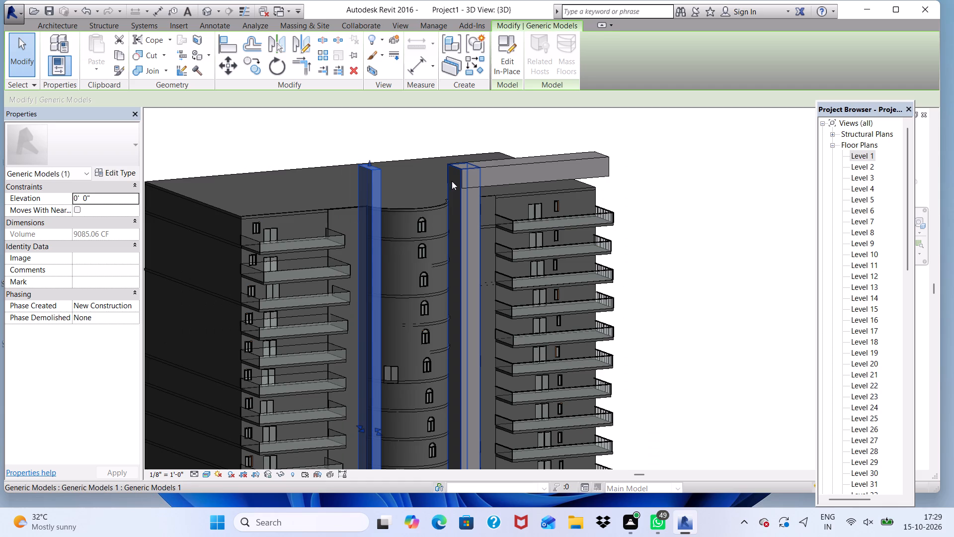
pyautogui.scroll(-3, 435, 228)
pyautogui.click(606, 178)
# Make the beam-supporting shaft shallower by pulling its roof-side face towards the facade front, and deselect it.
pyautogui.scroll(-2, 557, 210)
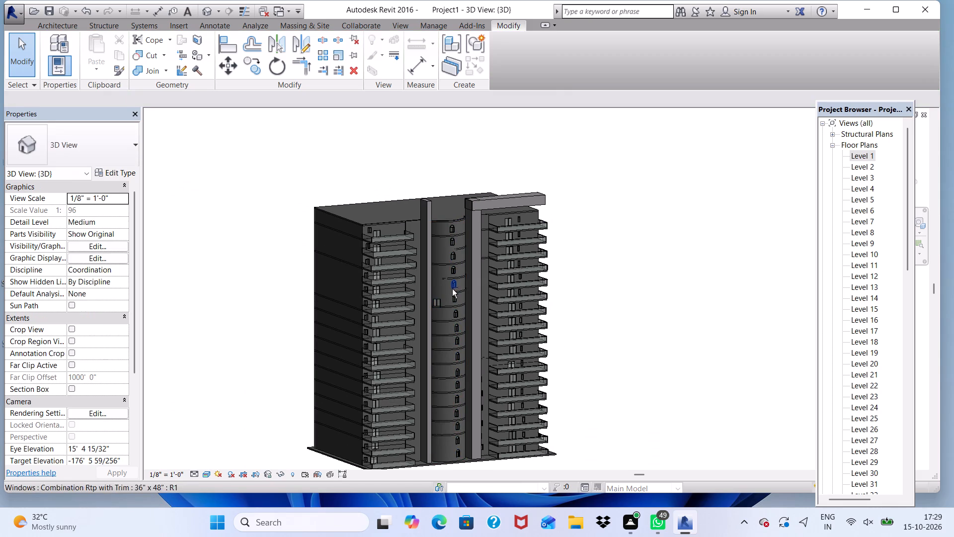
pyautogui.keyDown('shift'); pyautogui.moveTo(451, 289); pyautogui.dragTo(368, 299, button='middle'); pyautogui.keyUp('shift')
pyautogui.keyDown('shift'); pyautogui.moveTo(366, 232); pyautogui.dragTo(372, 165, button='middle'); pyautogui.keyUp('shift')
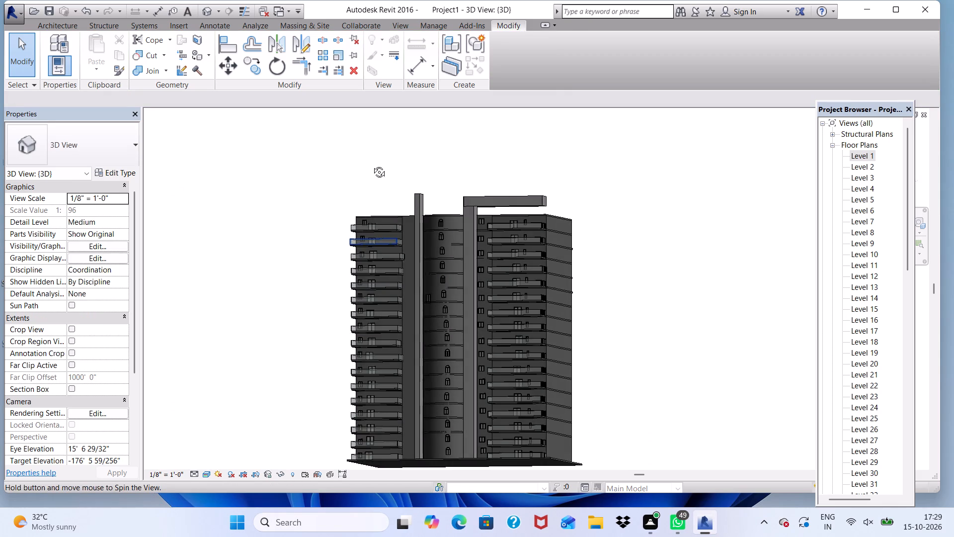
pyautogui.keyDown('shift'); pyautogui.moveTo(372, 165); pyautogui.dragTo(372, 165, button='middle'); pyautogui.keyUp('shift')
pyautogui.scroll(5, 388, 187)
pyautogui.scroll(-3, 429, 238)
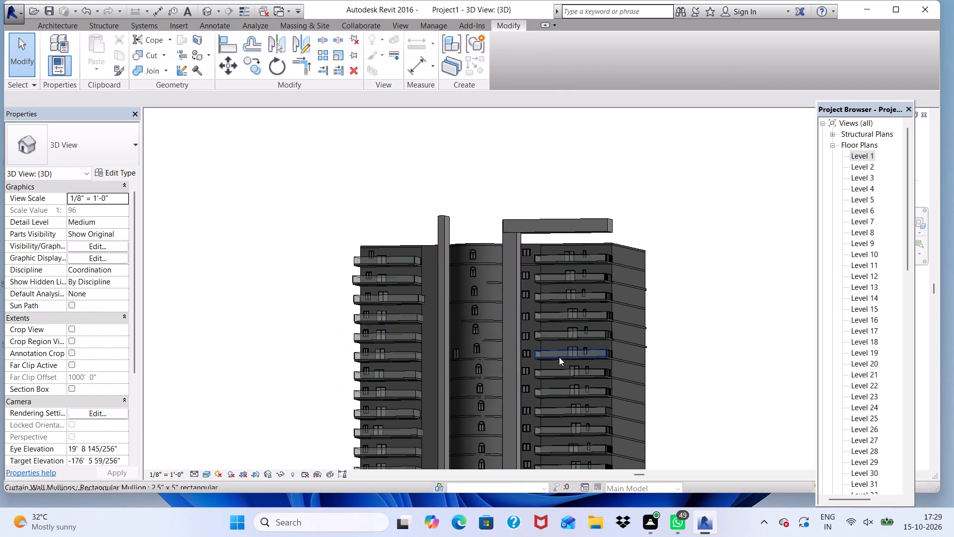
pyautogui.scroll(4, 501, 344)
pyautogui.click(527, 297)
pyautogui.scroll(-5, 526, 281)
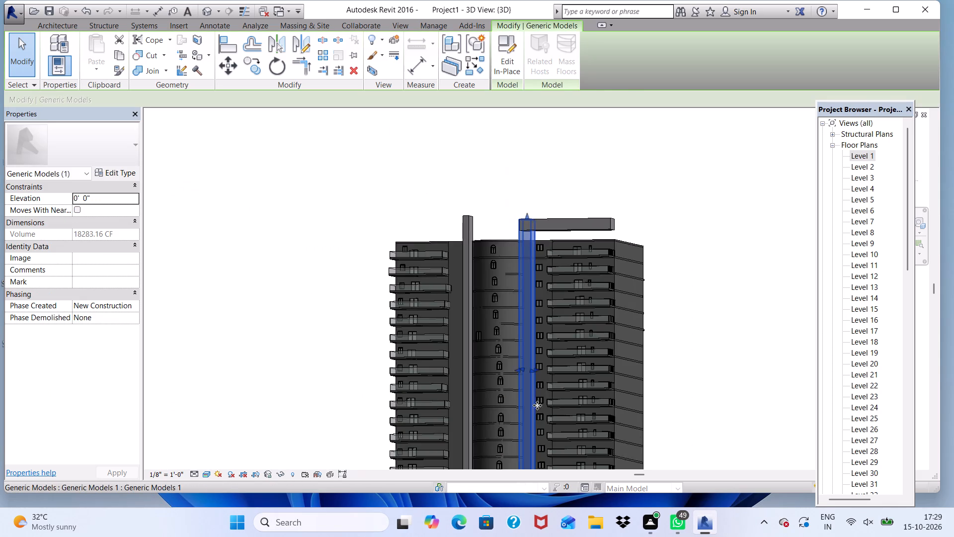
pyautogui.scroll(6, 535, 396)
pyautogui.moveTo(523, 345); pyautogui.dragTo(522, 344)
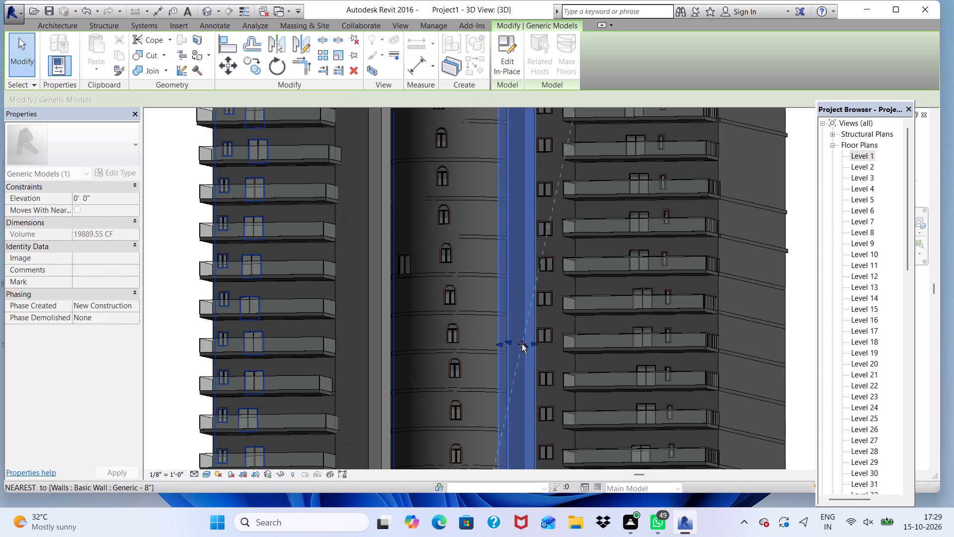
pyautogui.moveTo(522, 344); pyautogui.dragTo(517, 342)
pyautogui.scroll(-5, 514, 338)
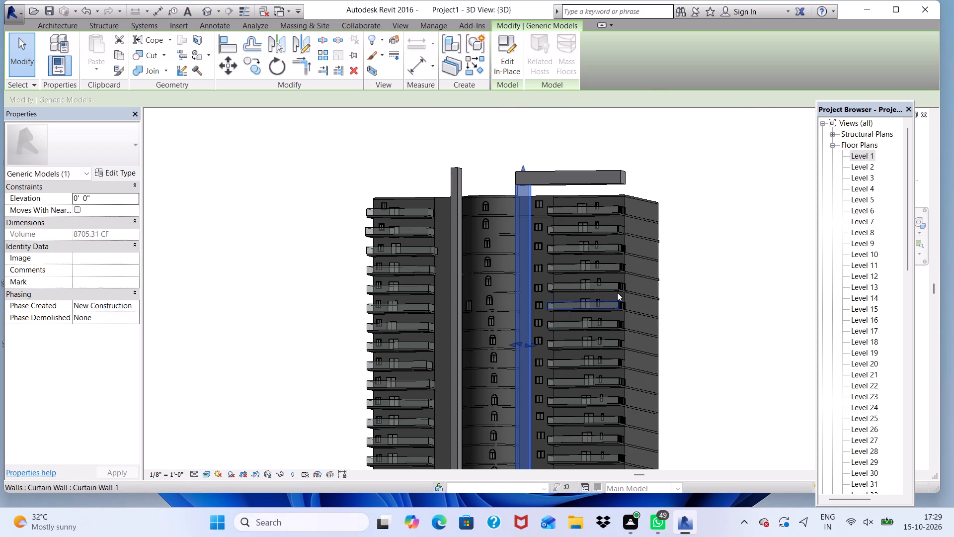
pyautogui.click(698, 237)
# Examine how the raised beam's end sits on its shaft from the facade front and side, up close and from afar.
pyautogui.scroll(4, 548, 251)
pyautogui.keyDown('shift'); pyautogui.scroll(-5, 482, 235); pyautogui.keyUp('shift')
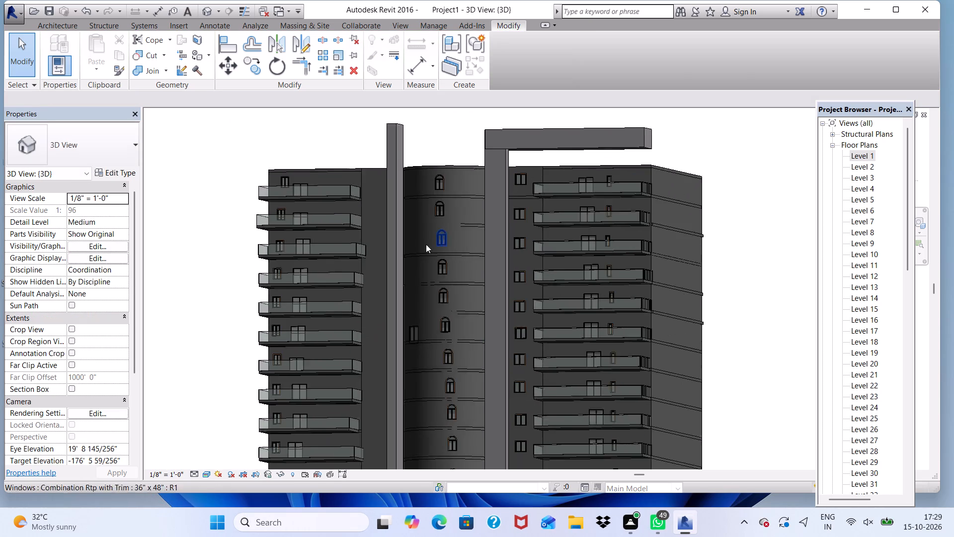
pyautogui.scroll(-1, 239, 161)
pyautogui.keyDown('shift'); pyautogui.moveTo(243, 172); pyautogui.dragTo(347, 187, button='middle'); pyautogui.keyUp('shift')
pyautogui.keyDown('shift'); pyautogui.scroll(-1, 252, 187); pyautogui.keyUp('shift')
pyautogui.scroll(4, 395, 144)
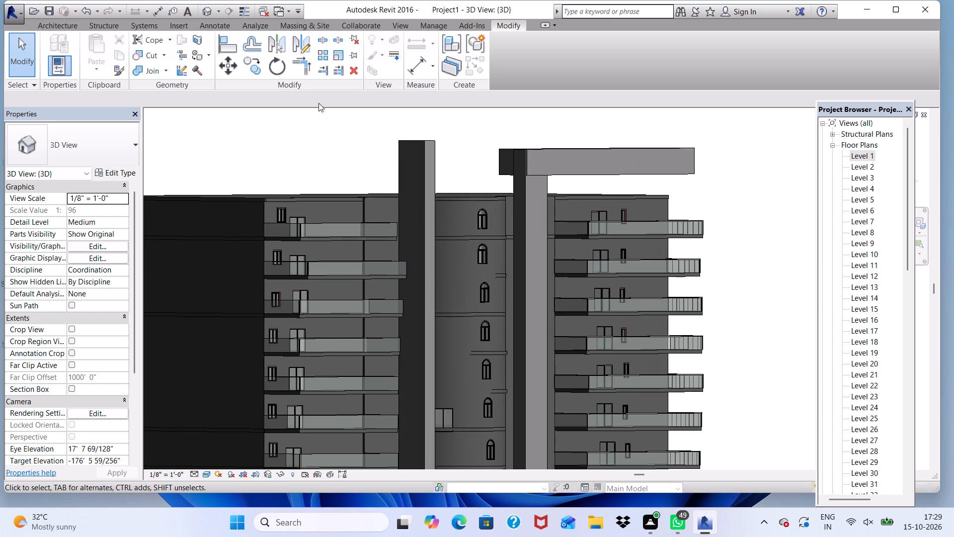
pyautogui.scroll(-2, 359, 196)
pyautogui.moveTo(360, 197); pyautogui.dragTo(313, 180, button='middle')
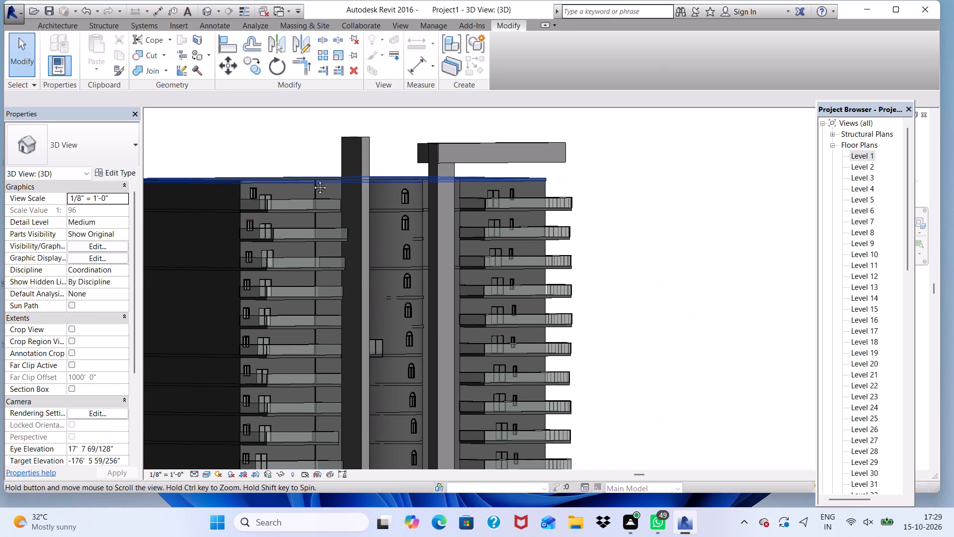
pyautogui.moveTo(313, 180); pyautogui.dragTo(404, 150, button='middle')
pyautogui.scroll(14, 526, 94)
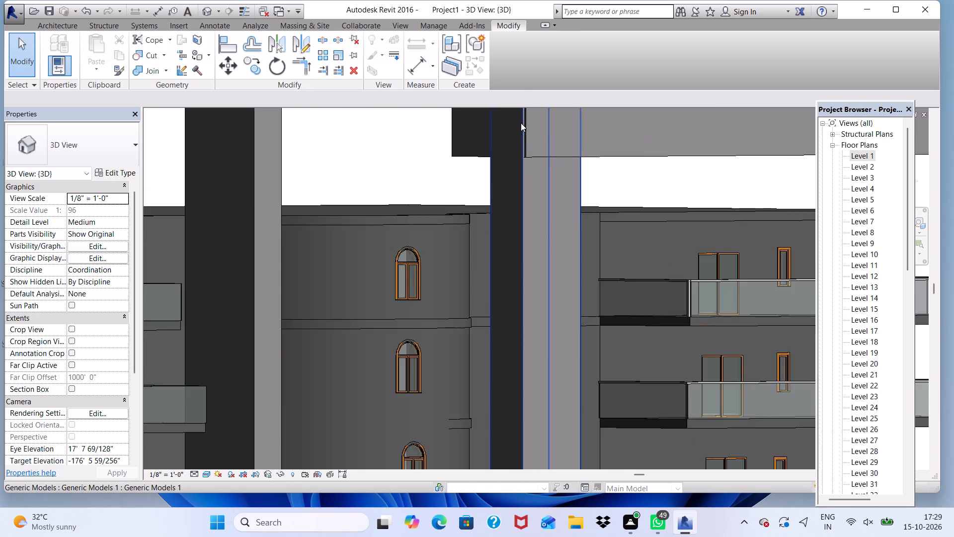
pyautogui.scroll(-2, 521, 137)
pyautogui.scroll(-3, 508, 259)
pyautogui.keyDown('shift'); pyautogui.scroll(-1, 508, 270); pyautogui.keyUp('shift')
pyautogui.keyDown('shift'); pyautogui.moveTo(508, 272); pyautogui.dragTo(582, 245, button='middle'); pyautogui.keyUp('shift')
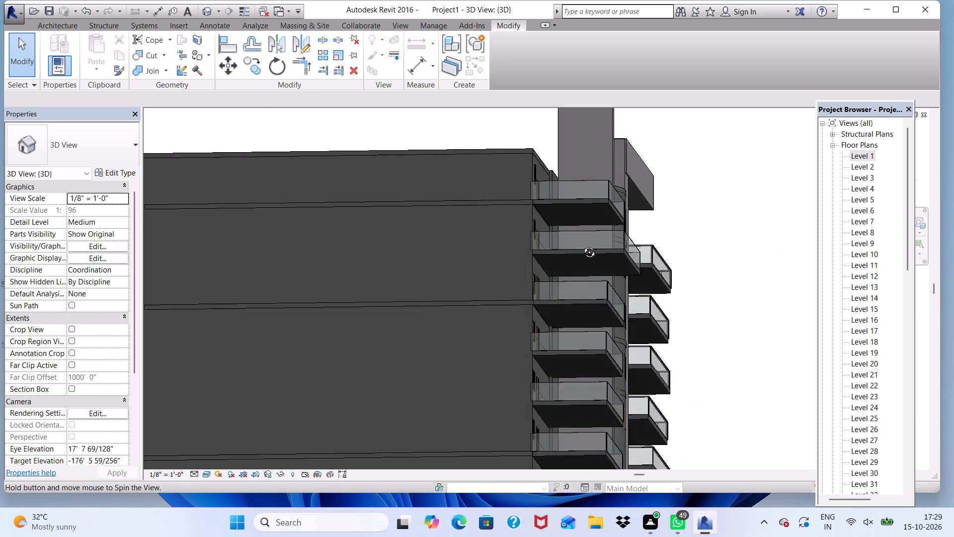
pyautogui.keyDown('shift'); pyautogui.moveTo(582, 245); pyautogui.dragTo(570, 285, button='middle'); pyautogui.keyUp('shift')
pyautogui.keyDown('shift'); pyautogui.scroll(15, 545, 200); pyautogui.keyUp('shift')
pyautogui.scroll(-2, 570, 219)
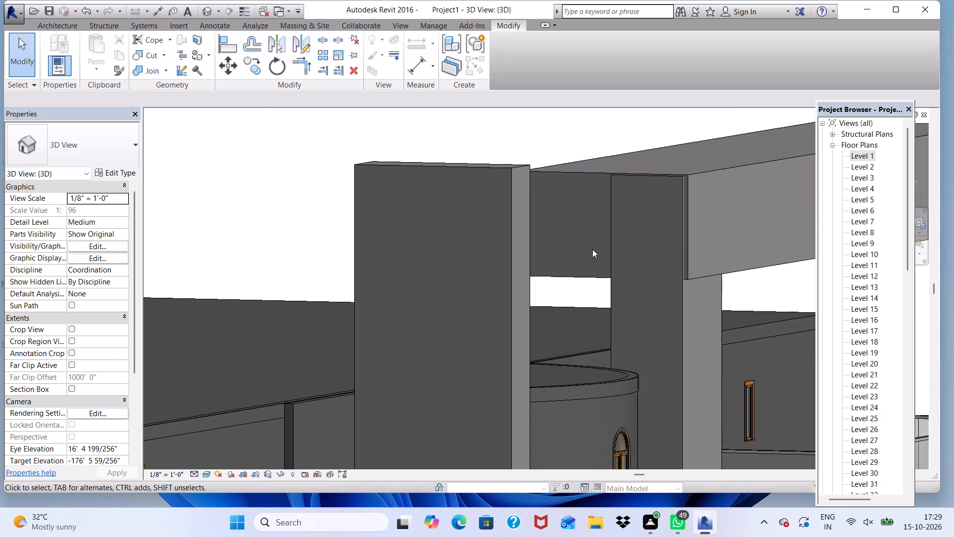
# Narrow the raised beam by pulling its roof-side long face towards the facade until flush with the shaft, and deselect it.
pyautogui.moveTo(594, 250); pyautogui.dragTo(636, 242, button='middle')
pyautogui.keyDown('shift'); pyautogui.moveTo(643, 242); pyautogui.dragTo(676, 232, button='middle'); pyautogui.keyUp('shift')
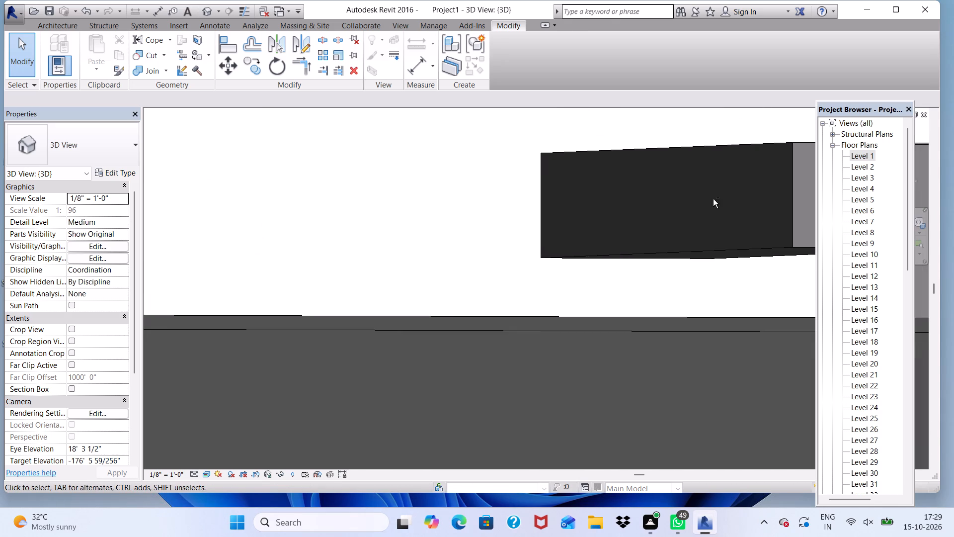
pyautogui.keyDown('shift'); pyautogui.scroll(2, 710, 181); pyautogui.keyUp('shift')
pyautogui.keyDown('shift'); pyautogui.scroll(-5, 461, 214); pyautogui.keyUp('shift')
pyautogui.scroll(-6, 393, 226)
pyautogui.scroll(1, 572, 210)
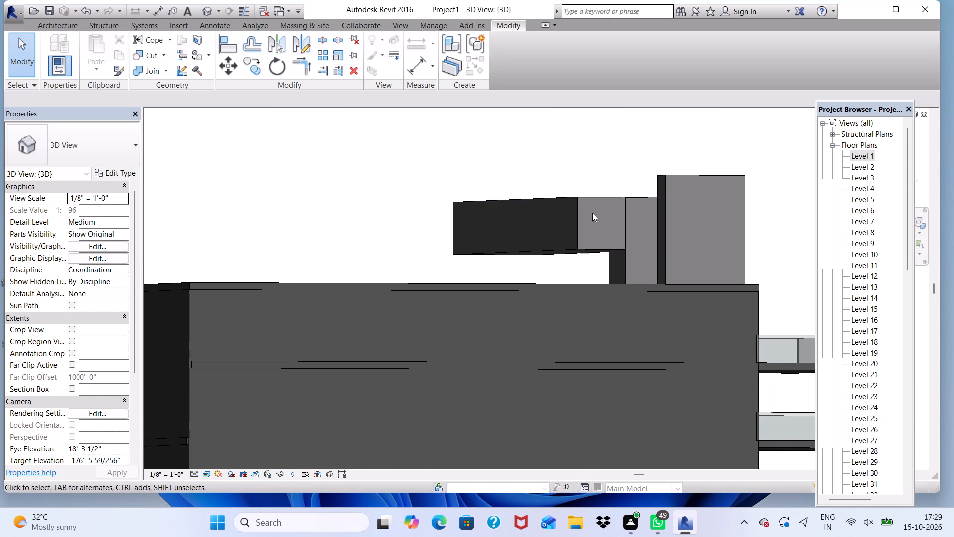
pyautogui.click(576, 225)
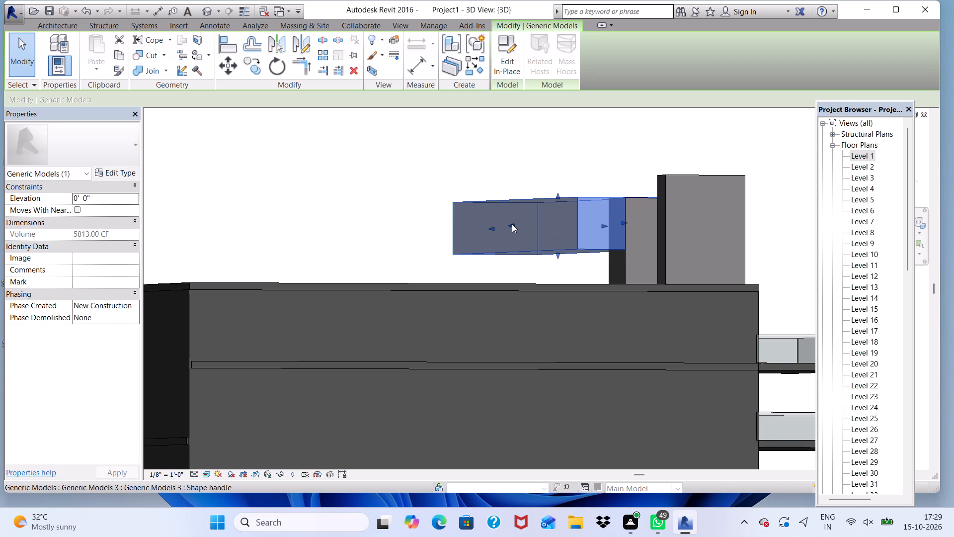
pyautogui.moveTo(512, 224); pyautogui.dragTo(531, 223)
pyautogui.moveTo(538, 221); pyautogui.dragTo(566, 218)
pyautogui.doubleClick(569, 218)
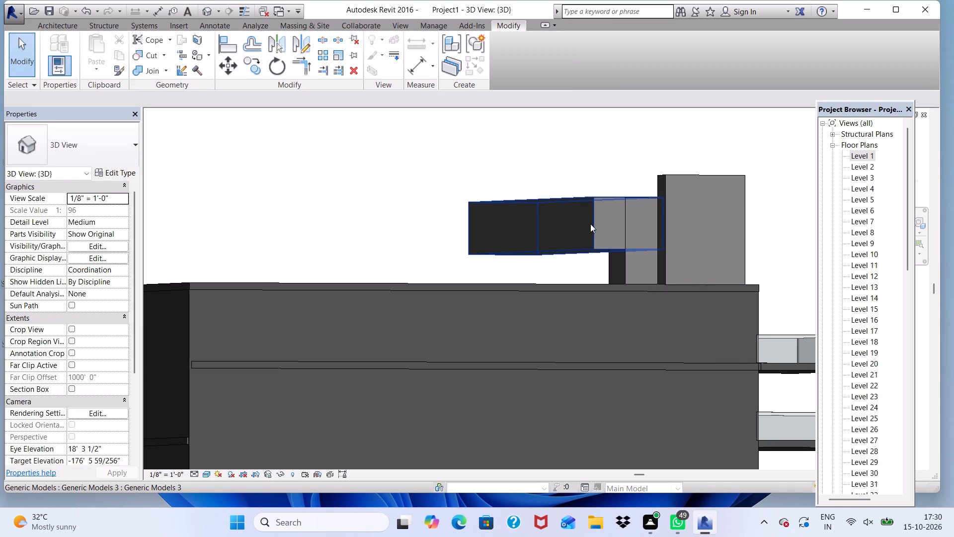
pyautogui.click(592, 226)
pyautogui.moveTo(528, 226); pyautogui.dragTo(565, 222)
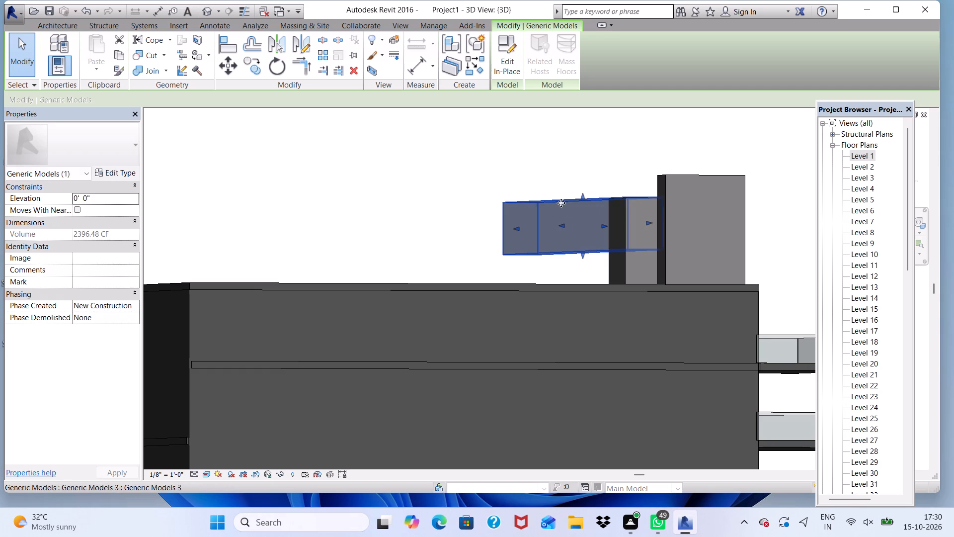
pyautogui.scroll(-4, 488, 141)
pyautogui.click(667, 199)
# Examine the raised beam and both facade shafts above the roof from the side, the front and afar.
pyautogui.scroll(-2, 667, 203)
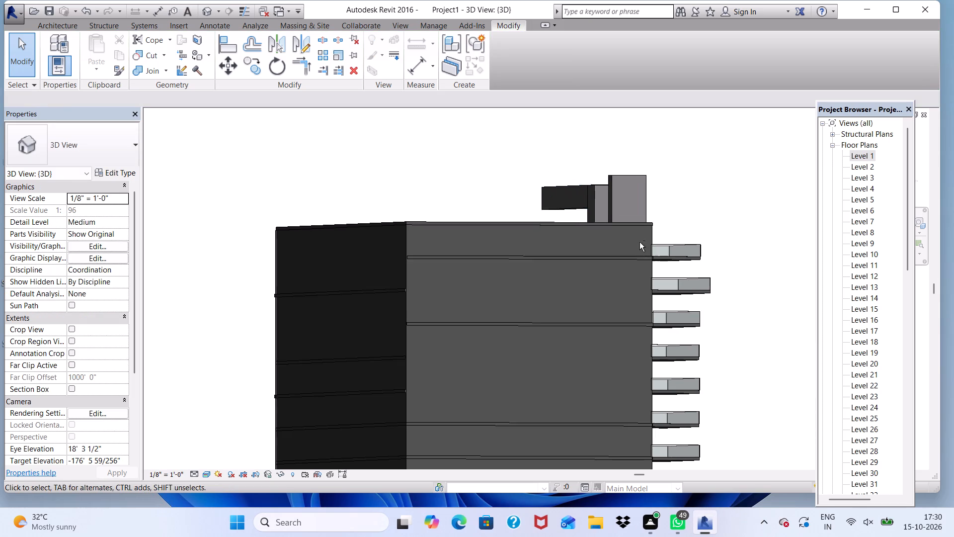
pyautogui.keyDown('shift'); pyautogui.moveTo(638, 244); pyautogui.dragTo(483, 197, button='middle'); pyautogui.keyUp('shift')
pyautogui.keyDown('shift'); pyautogui.scroll(-1, 633, 281); pyautogui.keyUp('shift')
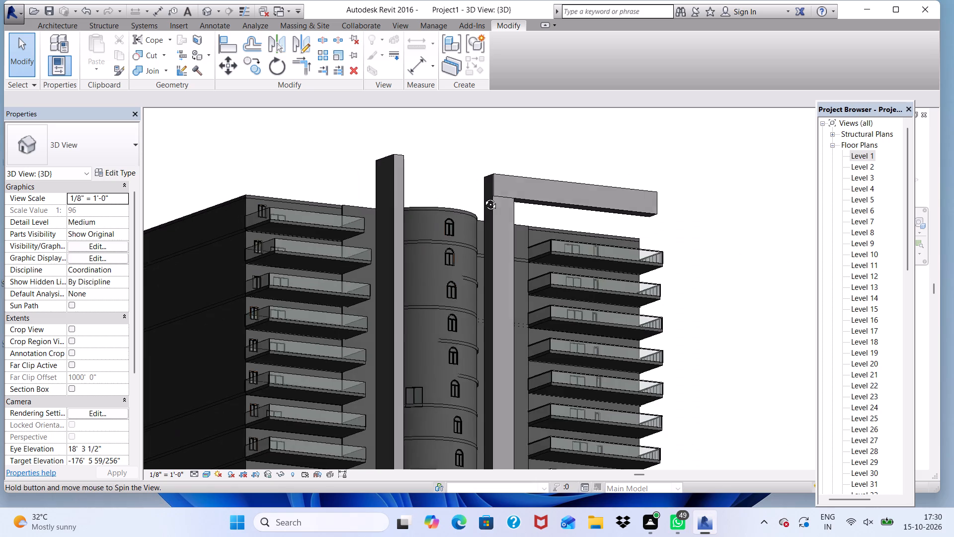
pyautogui.keyDown('shift'); pyautogui.moveTo(483, 197); pyautogui.dragTo(455, 212, button='middle'); pyautogui.keyUp('shift')
pyautogui.keyDown('shift'); pyautogui.scroll(1, 456, 213); pyautogui.keyUp('shift')
pyautogui.scroll(-8, 450, 202)
pyautogui.keyDown('shift'); pyautogui.moveTo(483, 333); pyautogui.dragTo(419, 399, button='middle'); pyautogui.keyUp('shift')
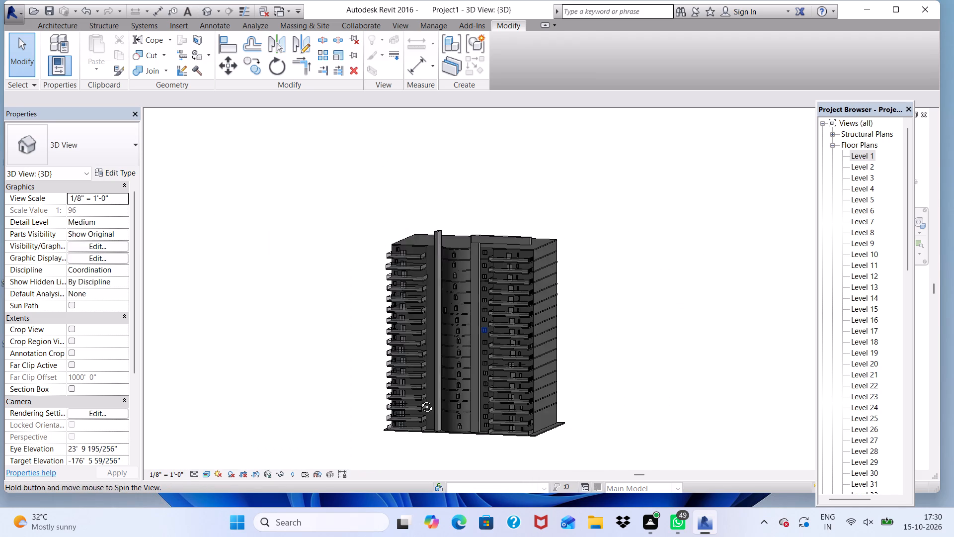
pyautogui.keyDown('shift'); pyautogui.moveTo(419, 399); pyautogui.dragTo(448, 349, button='middle'); pyautogui.keyUp('shift')
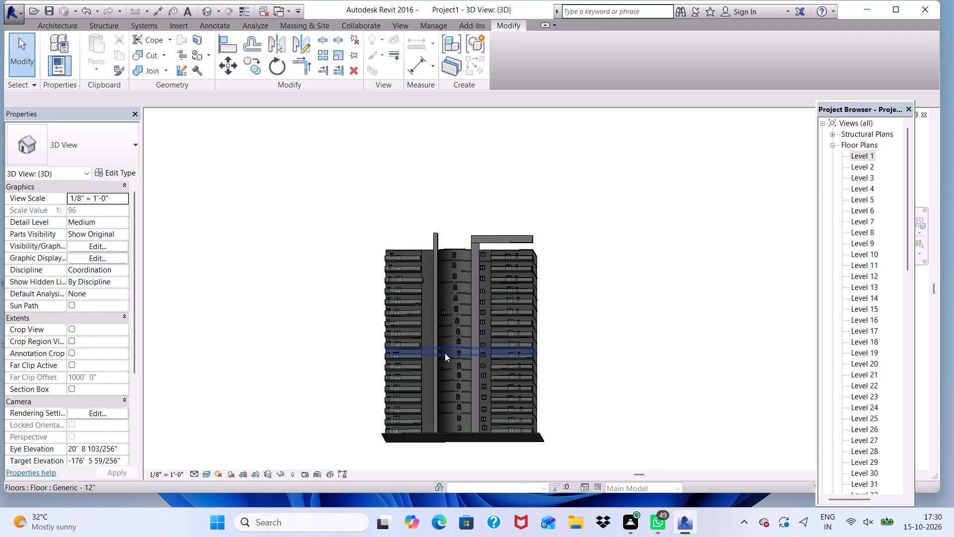
pyautogui.scroll(-2, 444, 353)
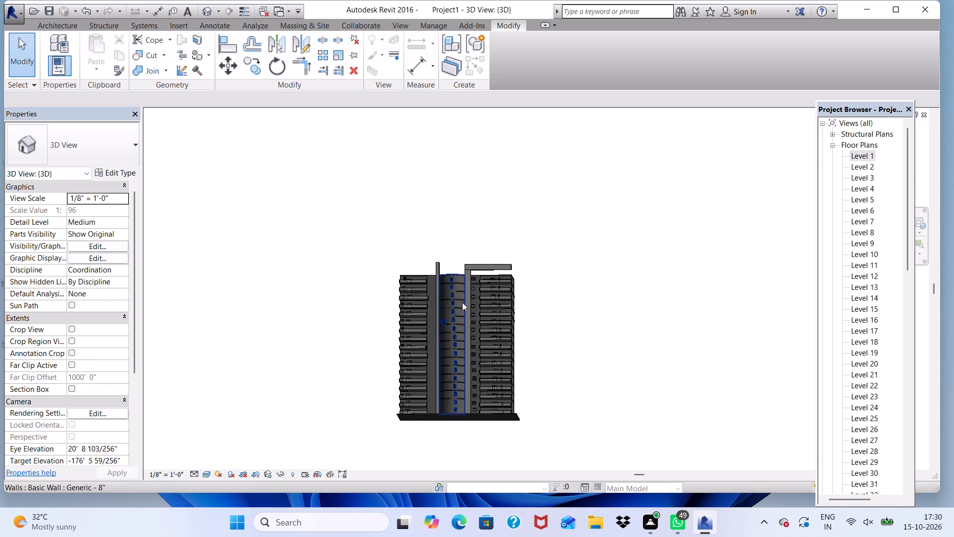
pyautogui.scroll(-1, 490, 316)
pyautogui.keyDown('shift'); pyautogui.moveTo(491, 321); pyautogui.dragTo(478, 362, button='middle'); pyautogui.keyUp('shift')
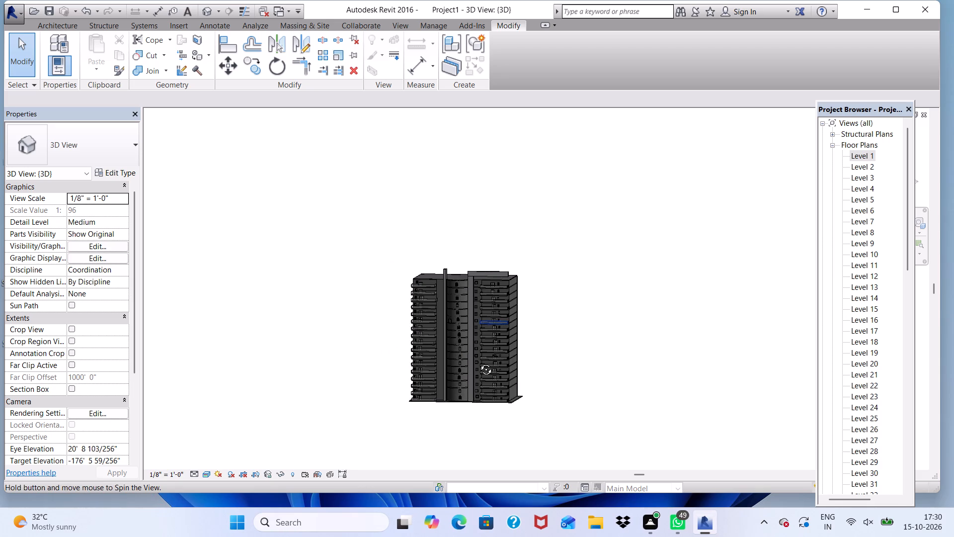
pyautogui.keyDown('shift'); pyautogui.moveTo(478, 362); pyautogui.dragTo(478, 361, button='middle'); pyautogui.keyUp('shift')
pyautogui.scroll(6, 478, 360)
pyautogui.scroll(-2, 409, 304)
pyautogui.scroll(6, 389, 163)
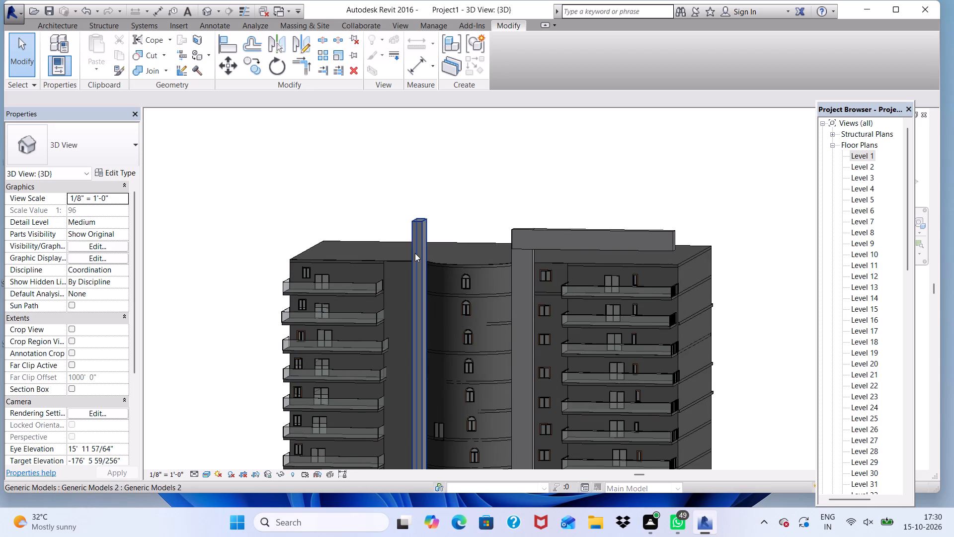
pyautogui.moveTo(417, 255); pyautogui.dragTo(500, 241, button='middle')
pyautogui.keyDown('shift'); pyautogui.scroll(-4, 328, 235); pyautogui.keyUp('shift')
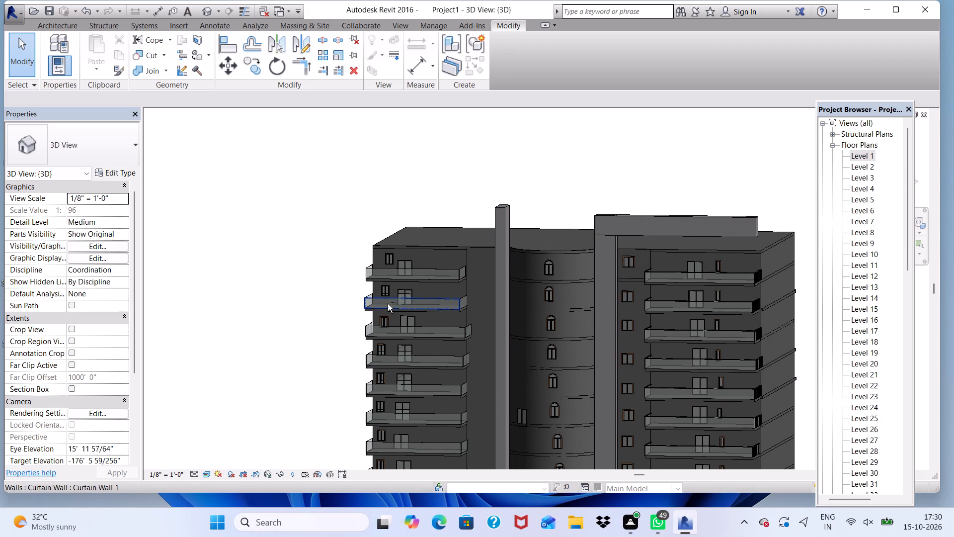
pyautogui.scroll(-2, 445, 280)
pyautogui.keyDown('shift'); pyautogui.moveTo(445, 280); pyautogui.dragTo(542, 283, button='middle'); pyautogui.keyUp('shift')
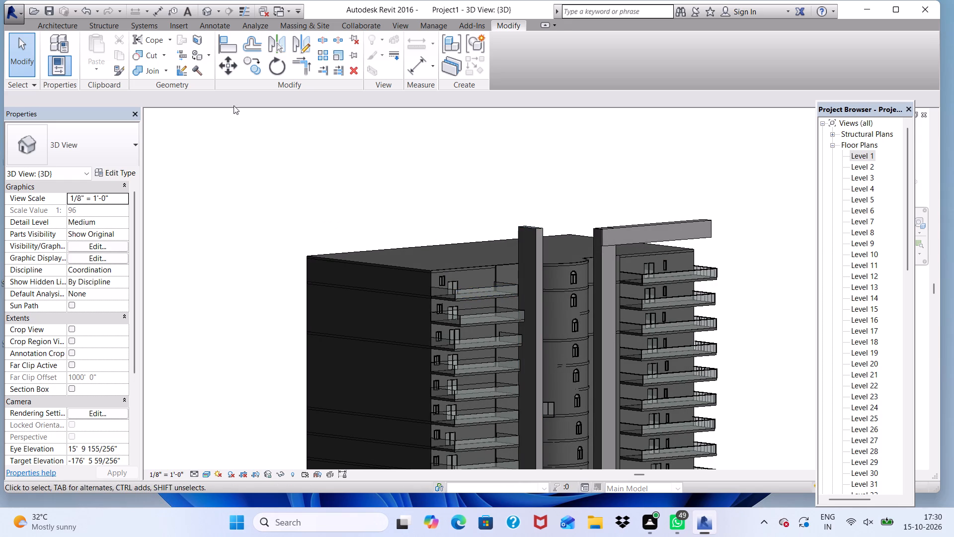
# Start a new in-place component in the Generic Models category, keeping the suggested name Generic Models 4.
pyautogui.click(50, 25)
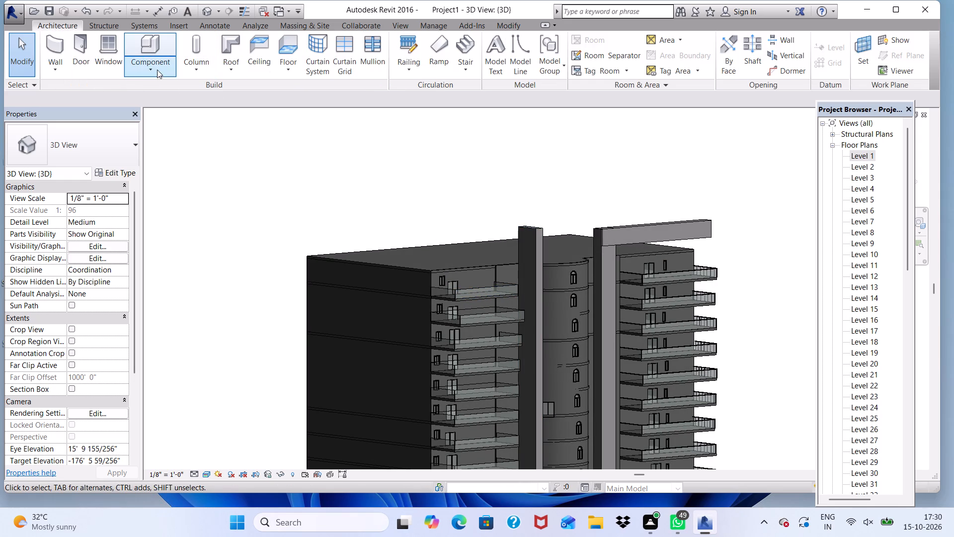
pyautogui.click(142, 64)
pyautogui.click(163, 112)
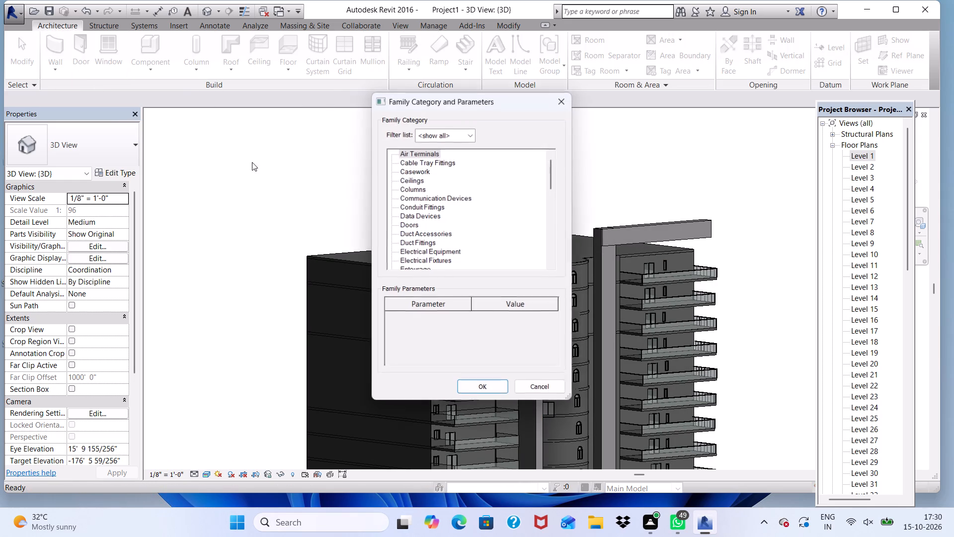
pyautogui.scroll(-3, 451, 213)
pyautogui.scroll(1, 460, 246)
pyautogui.scroll(-4, 460, 210)
pyautogui.scroll(1, 461, 218)
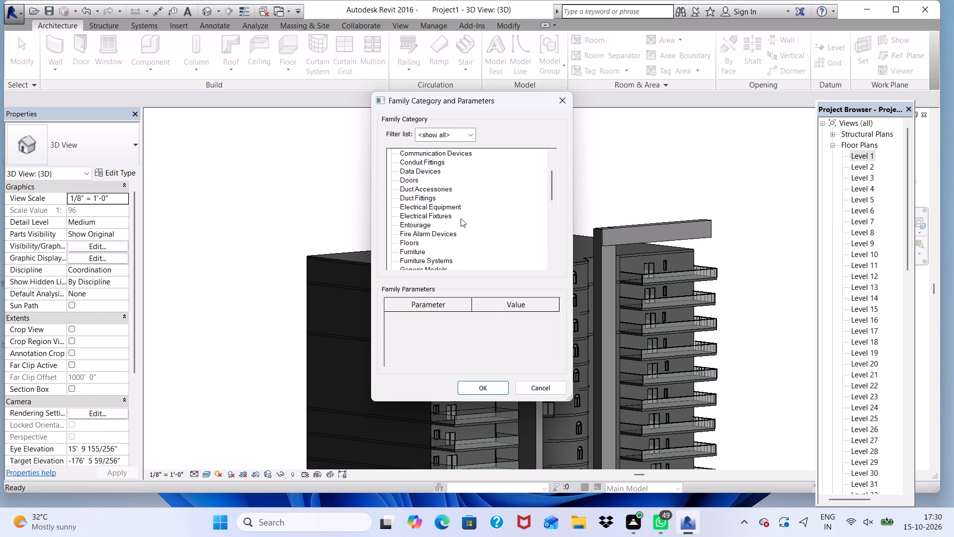
pyautogui.scroll(-1, 458, 223)
pyautogui.click(440, 260)
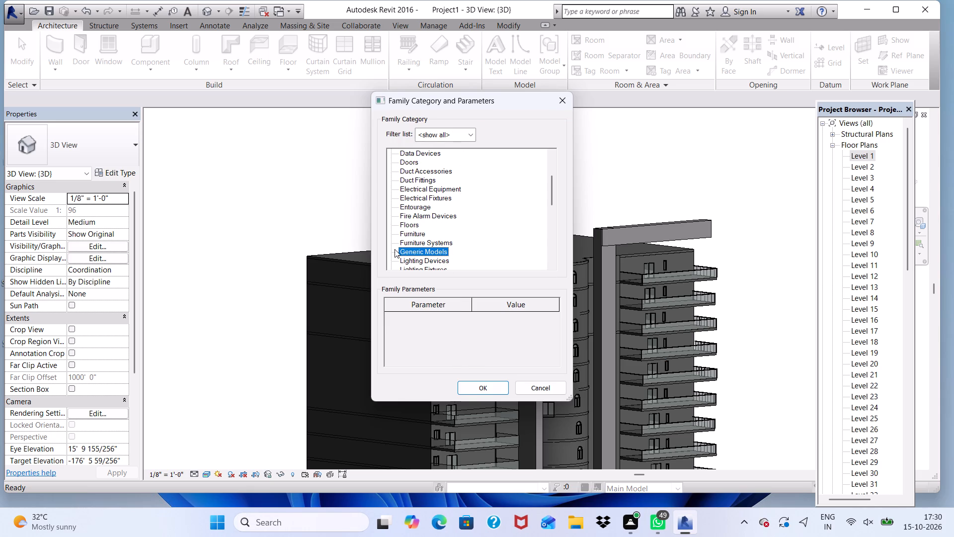
pyautogui.click(489, 388)
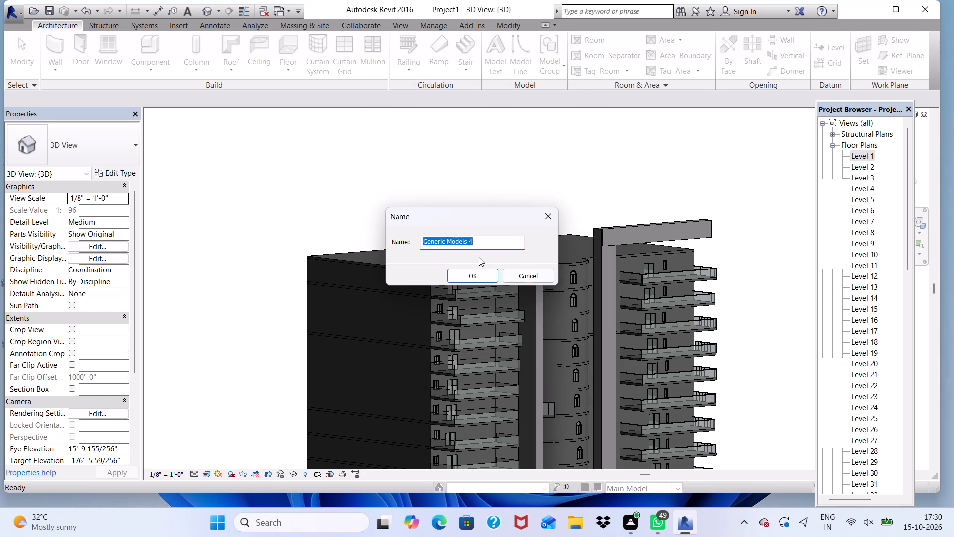
pyautogui.click(466, 282)
# Set the work plane by picking the freestanding shaft's outer side face, above the roof and facing away from the raised beam.
pyautogui.scroll(3, 515, 258)
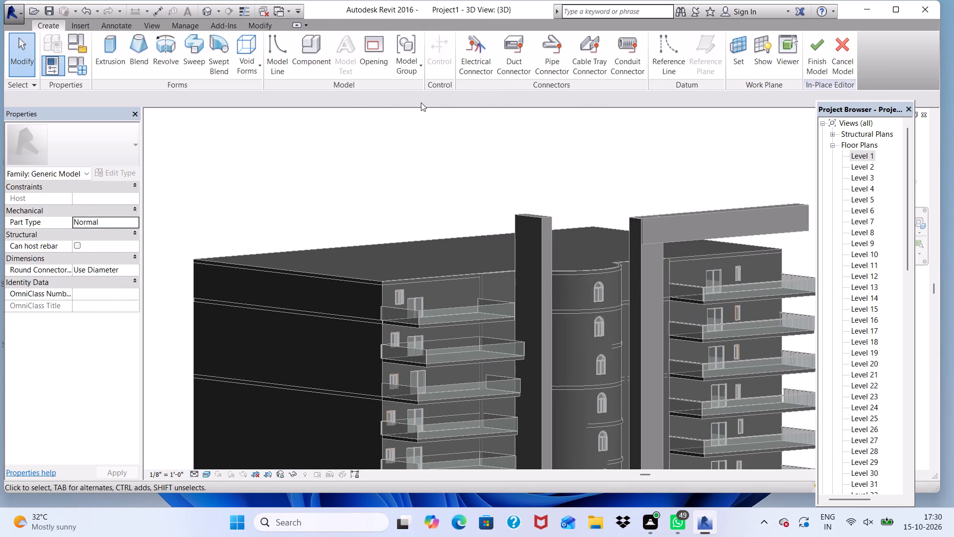
pyautogui.click(739, 48)
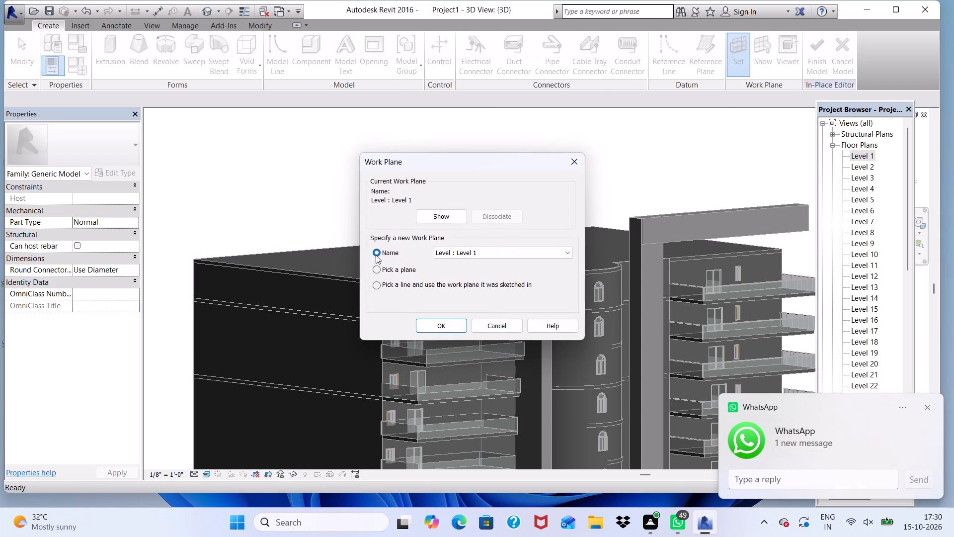
pyautogui.click(376, 266)
pyautogui.click(446, 326)
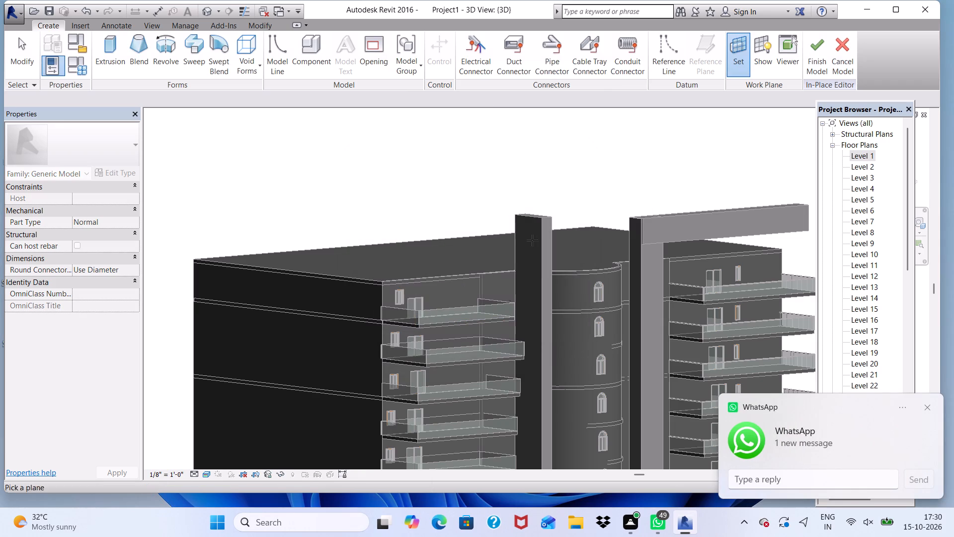
pyautogui.click(537, 220)
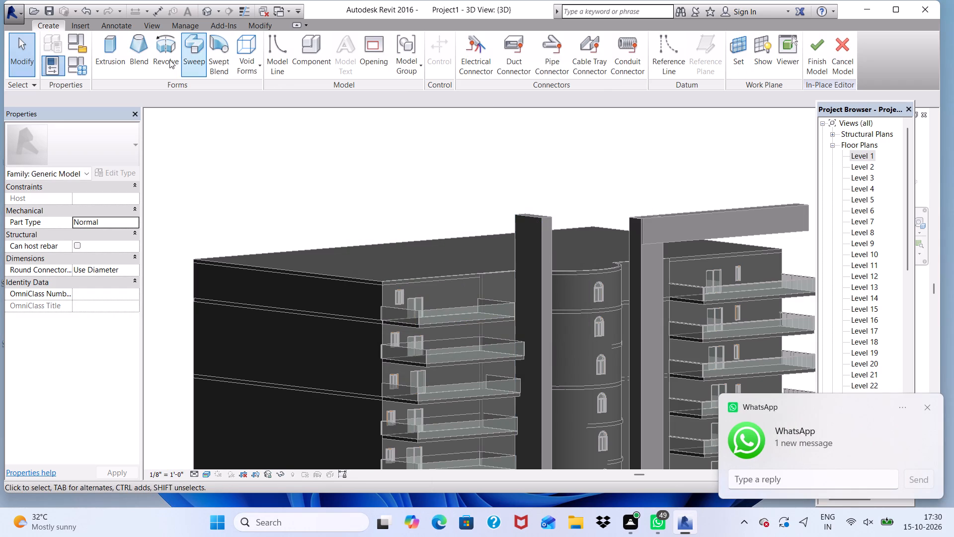
# Create a 1' 0" deep extrusion from a full-width rectangle, about 11'-10" by 2'-5 1/2", at the top of the shaft's side face.
pyautogui.click(102, 50)
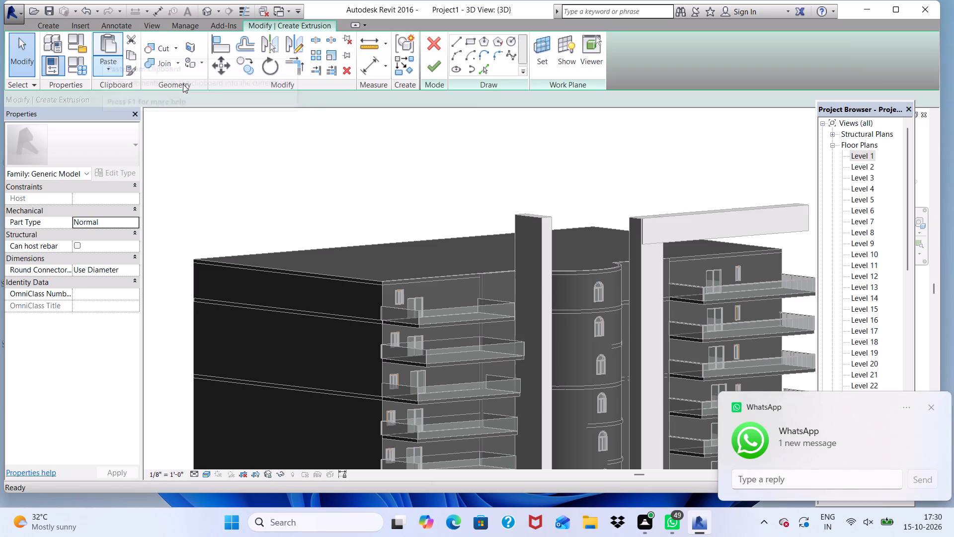
pyautogui.click(471, 42)
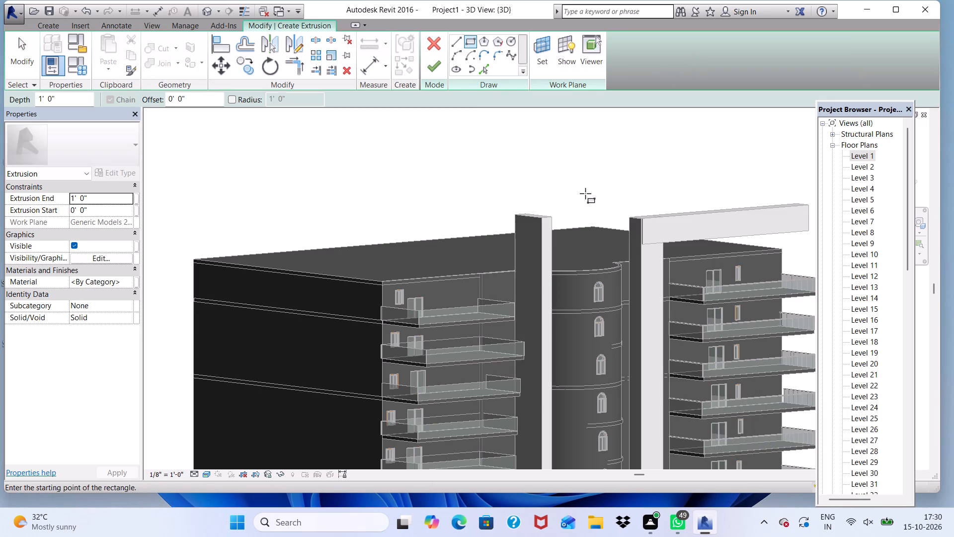
pyautogui.scroll(5, 528, 237)
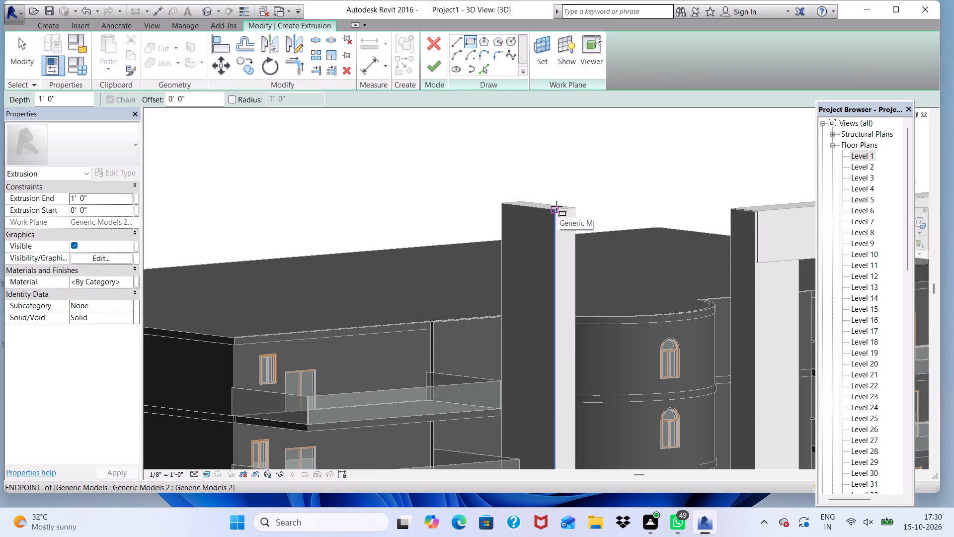
pyautogui.click(552, 212)
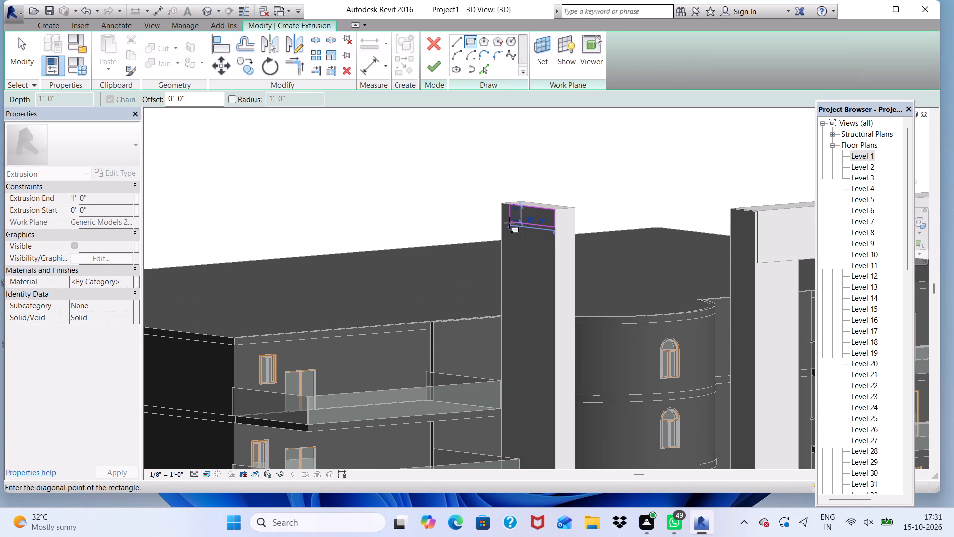
pyautogui.scroll(9, 509, 223)
pyautogui.click(492, 218)
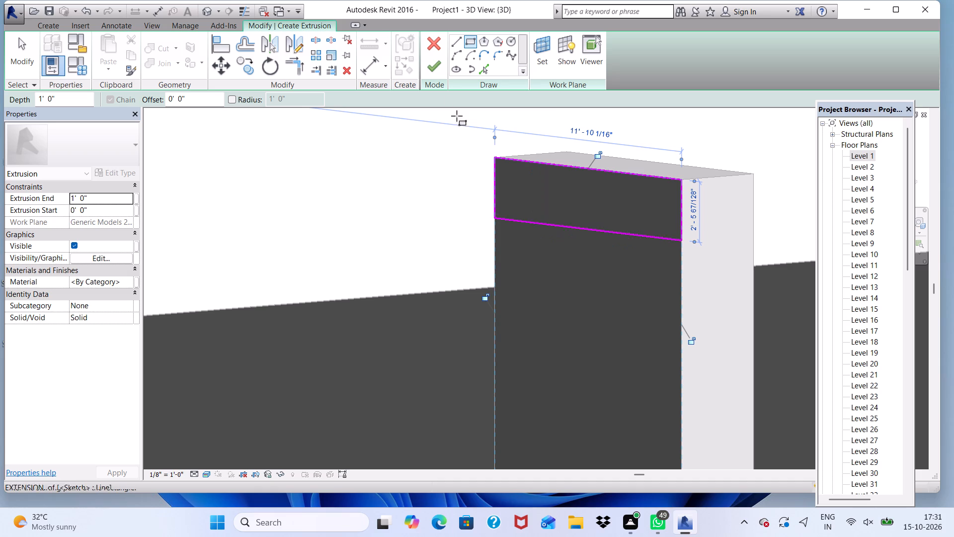
pyautogui.click(426, 66)
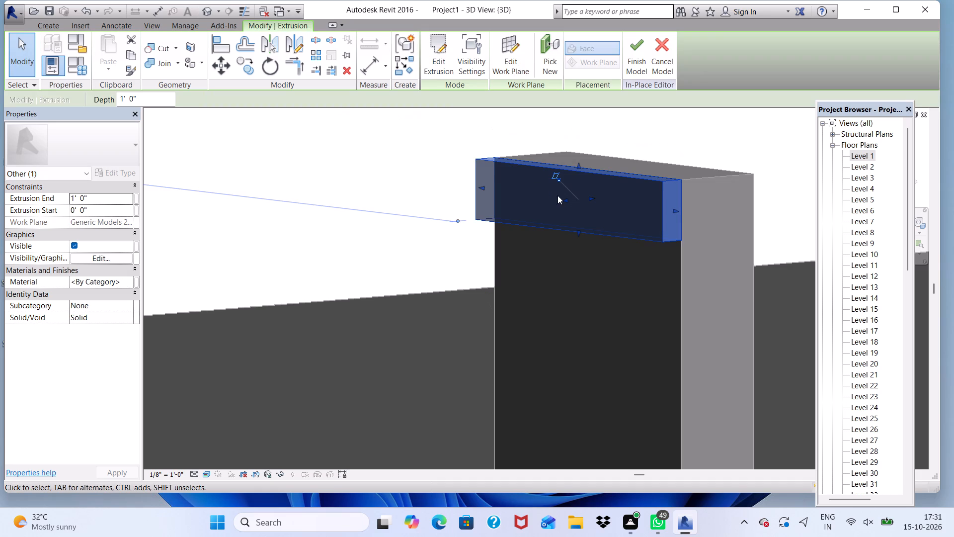
# Stretch the extrusion outward from the shaft over the balcony wing to about 16' 6" deep, and finish the in-place model.
pyautogui.moveTo(560, 197); pyautogui.dragTo(272, 290)
pyautogui.scroll(1, 324, 270)
pyautogui.scroll(-6, 311, 281)
pyautogui.scroll(-9, 445, 194)
pyautogui.scroll(5, 428, 238)
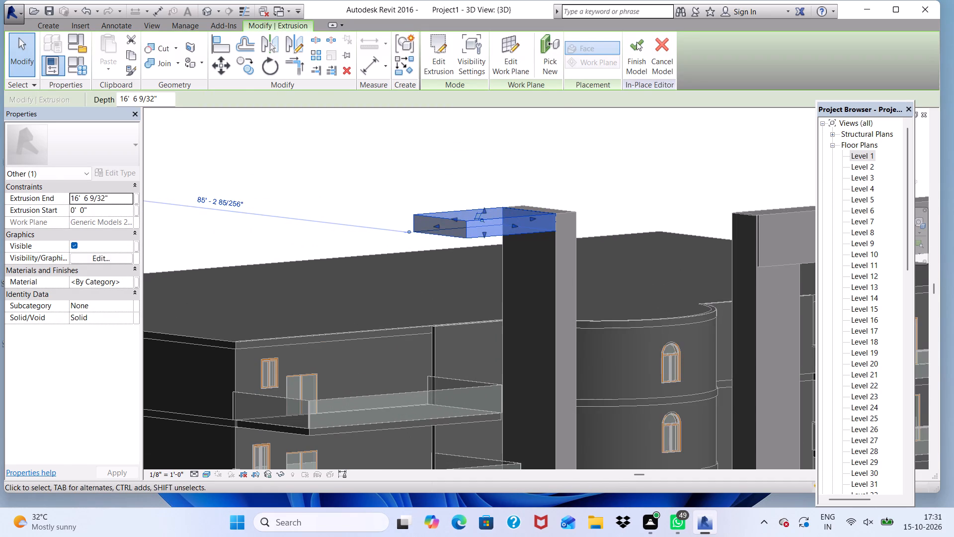
pyautogui.click(637, 42)
# Lengthen the new roof beam by pulling its free end further out over the balcony wing, and deselect it.
pyautogui.scroll(-1, 442, 221)
pyautogui.click(436, 216)
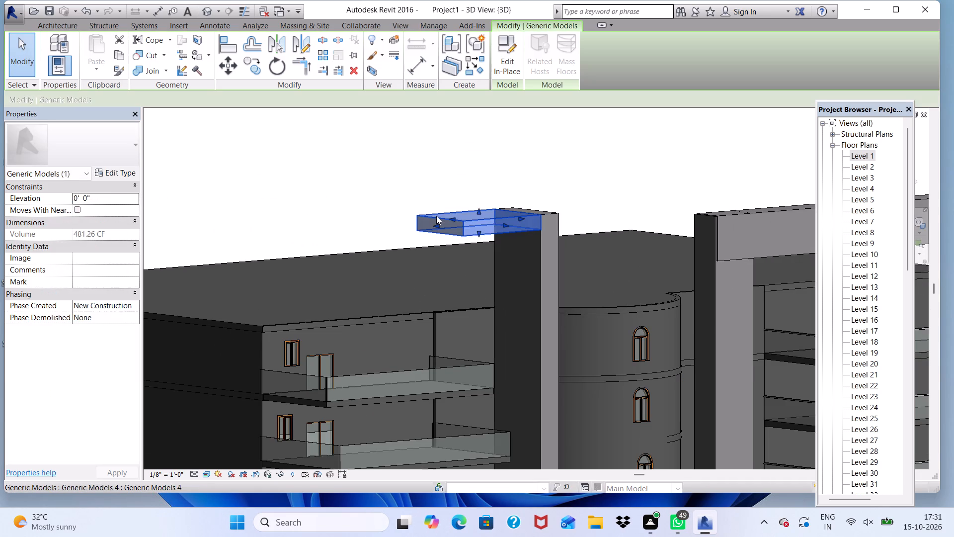
pyautogui.moveTo(436, 222); pyautogui.dragTo(241, 295)
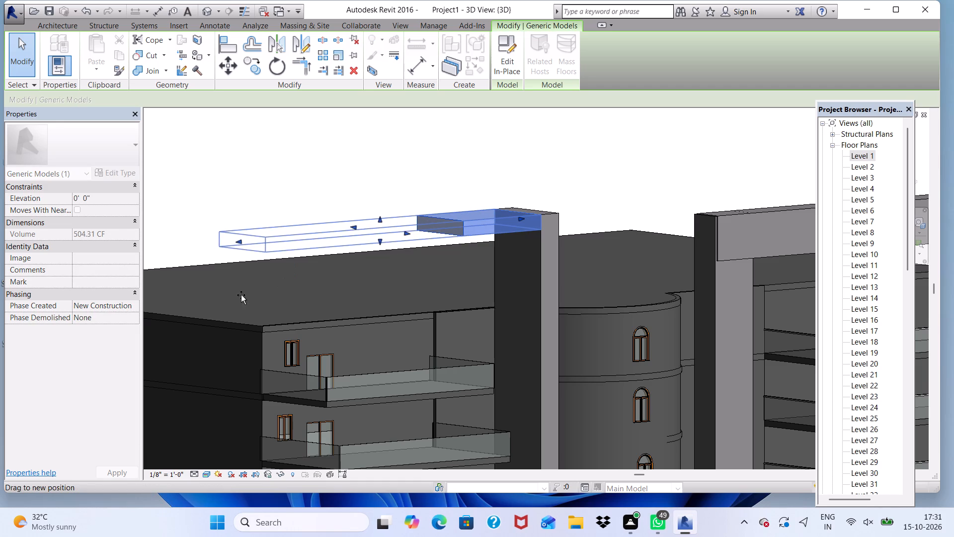
pyautogui.moveTo(241, 295); pyautogui.dragTo(240, 295)
pyautogui.scroll(-7, 260, 234)
pyautogui.scroll(4, 300, 227)
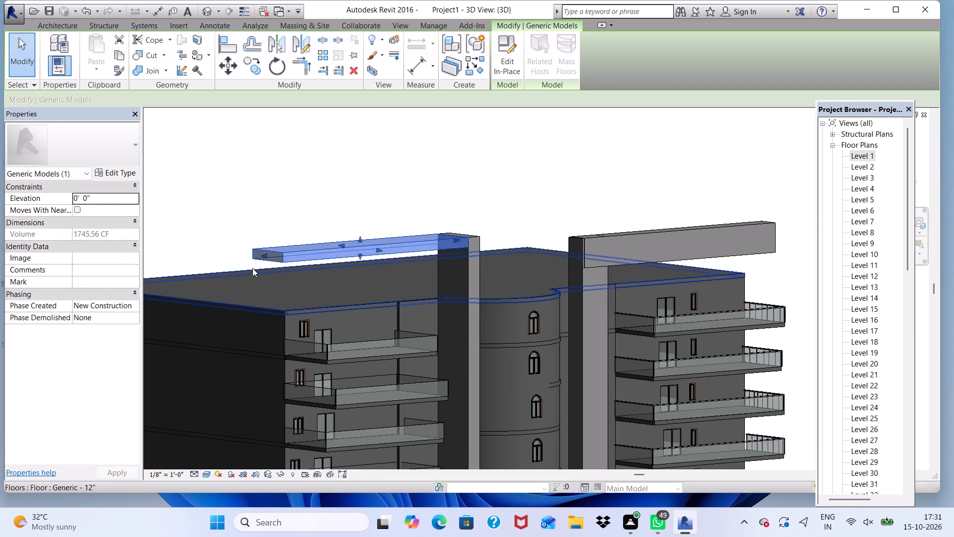
pyautogui.moveTo(264, 256); pyautogui.dragTo(264, 257)
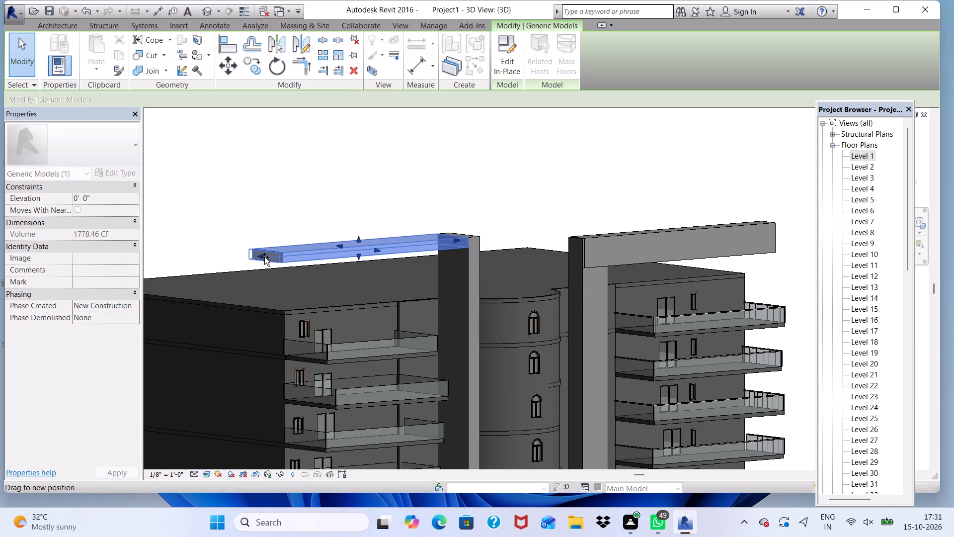
pyautogui.moveTo(264, 257); pyautogui.dragTo(247, 265)
pyautogui.click(440, 193)
# Examine the whole tower with its two roof beams from below, the front and above.
pyautogui.scroll(-5, 384, 190)
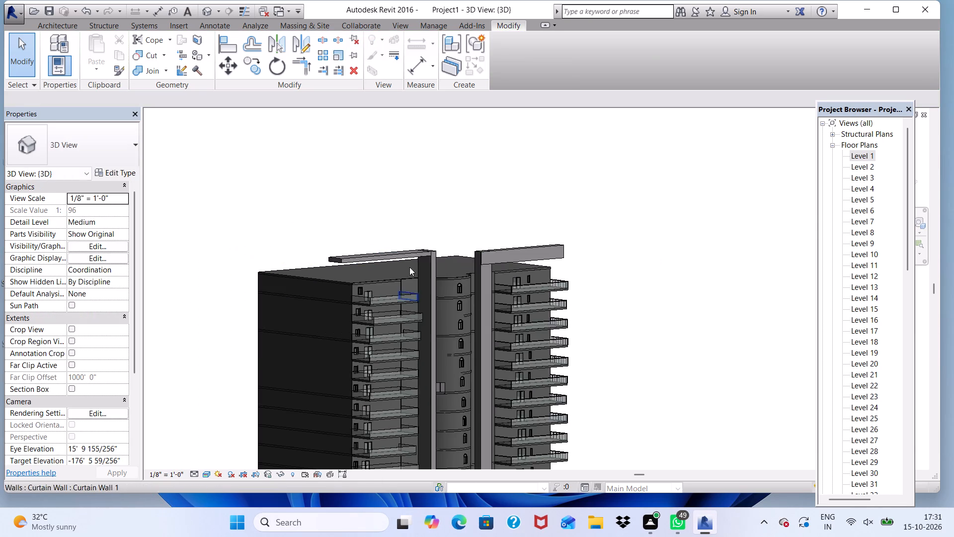
pyautogui.scroll(-8, 409, 267)
pyautogui.keyDown('shift'); pyautogui.moveTo(440, 392); pyautogui.dragTo(376, 320, button='middle'); pyautogui.keyUp('shift')
pyautogui.keyDown('shift'); pyautogui.scroll(-1, 440, 392); pyautogui.keyUp('shift')
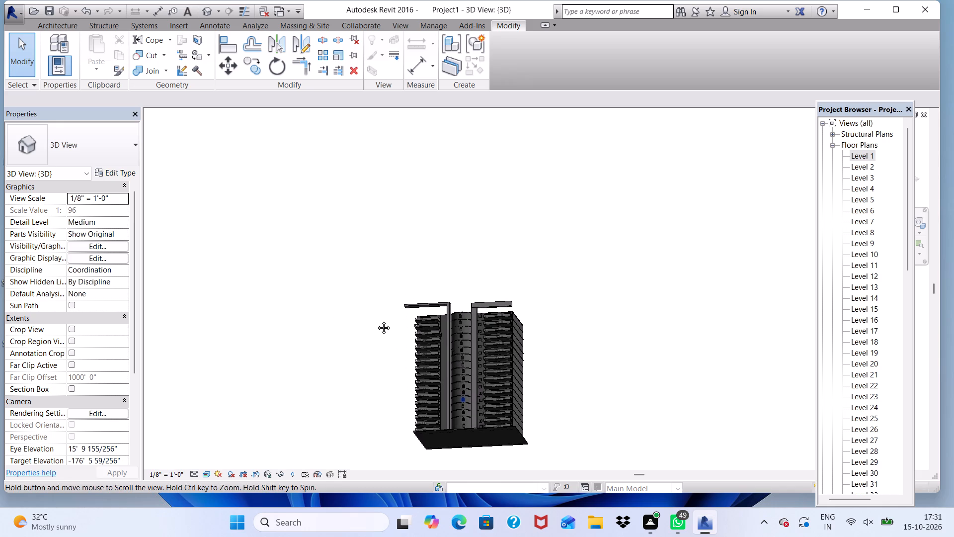
pyautogui.keyDown('shift'); pyautogui.moveTo(376, 320); pyautogui.dragTo(379, 332, button='middle'); pyautogui.keyUp('shift')
pyautogui.scroll(1, 408, 343)
pyautogui.scroll(-5, 388, 274)
pyautogui.keyDown('shift'); pyautogui.moveTo(438, 364); pyautogui.dragTo(456, 482, button='middle'); pyautogui.keyUp('shift')
pyautogui.keyDown('shift'); pyautogui.scroll(-1, 439, 365); pyautogui.keyUp('shift')
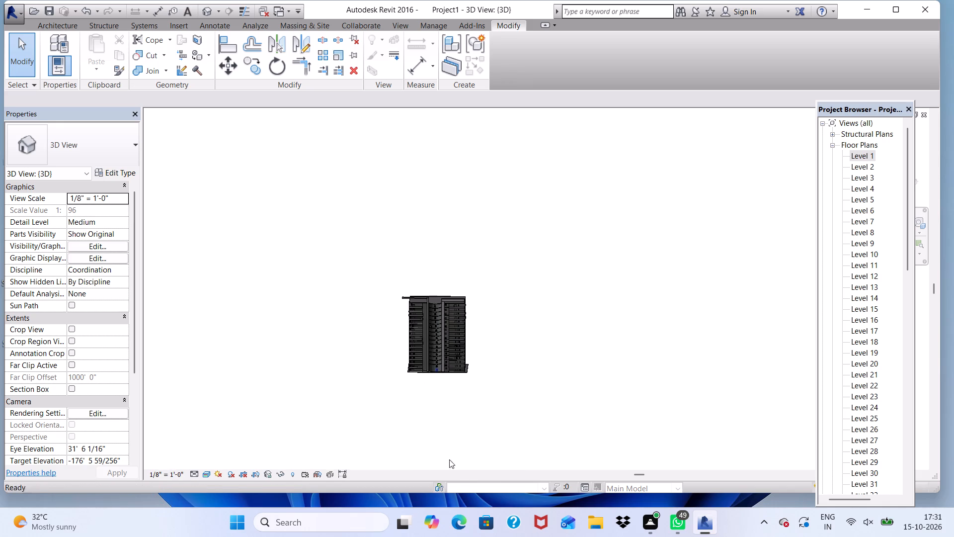
# Lower the top of the shaft carrying the new beam to about the height of the opposite beam's top.
pyautogui.scroll(12, 405, 295)
pyautogui.scroll(6, 467, 298)
pyautogui.click(452, 303)
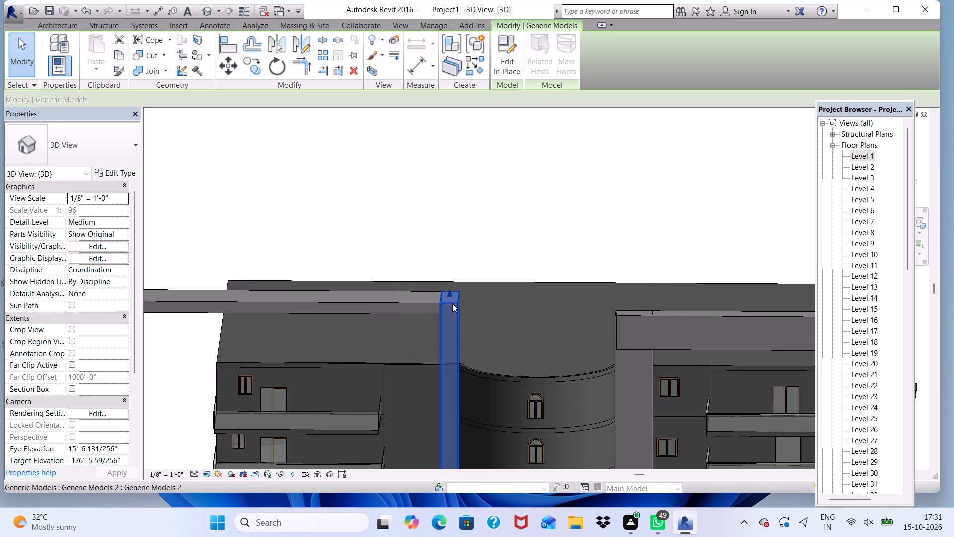
pyautogui.moveTo(449, 293); pyautogui.dragTo(452, 303)
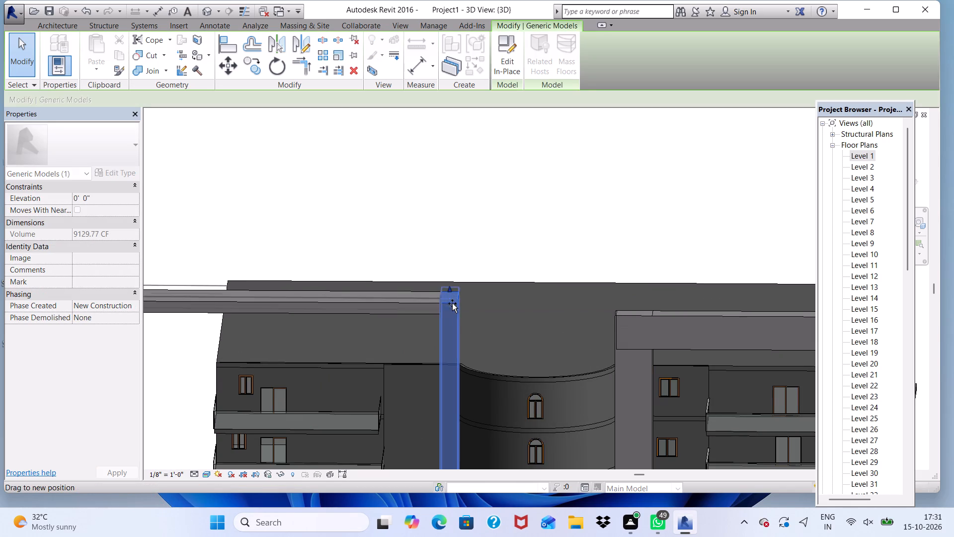
pyautogui.moveTo(452, 303); pyautogui.dragTo(455, 318)
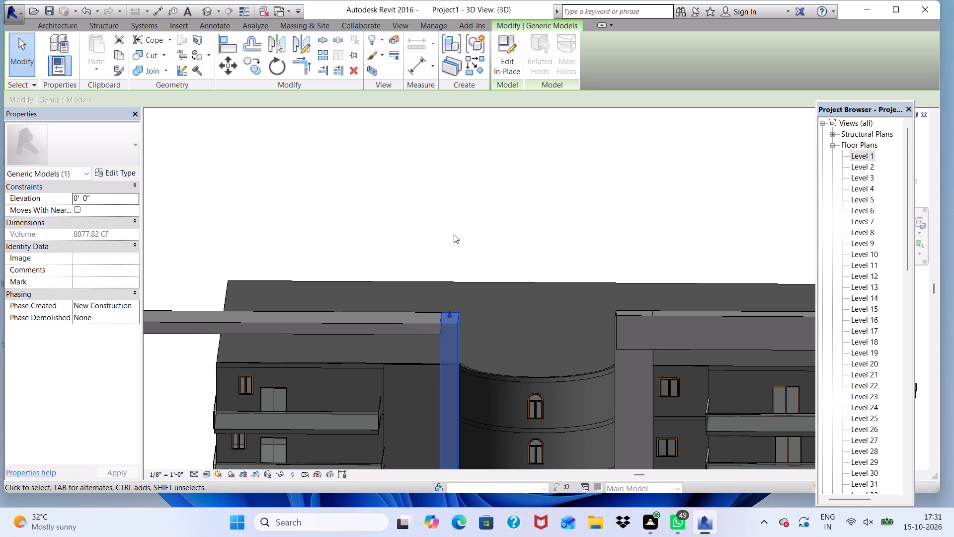
# Deselect the lowered shaft and examine the tower's two shafts and roof beams from the front, below and side.
pyautogui.click(454, 234)
pyautogui.scroll(-5, 407, 229)
pyautogui.keyDown('shift'); pyautogui.scroll(-1, 449, 362); pyautogui.keyUp('shift')
pyautogui.keyDown('shift'); pyautogui.moveTo(449, 362); pyautogui.dragTo(499, 263, button='middle'); pyautogui.keyUp('shift')
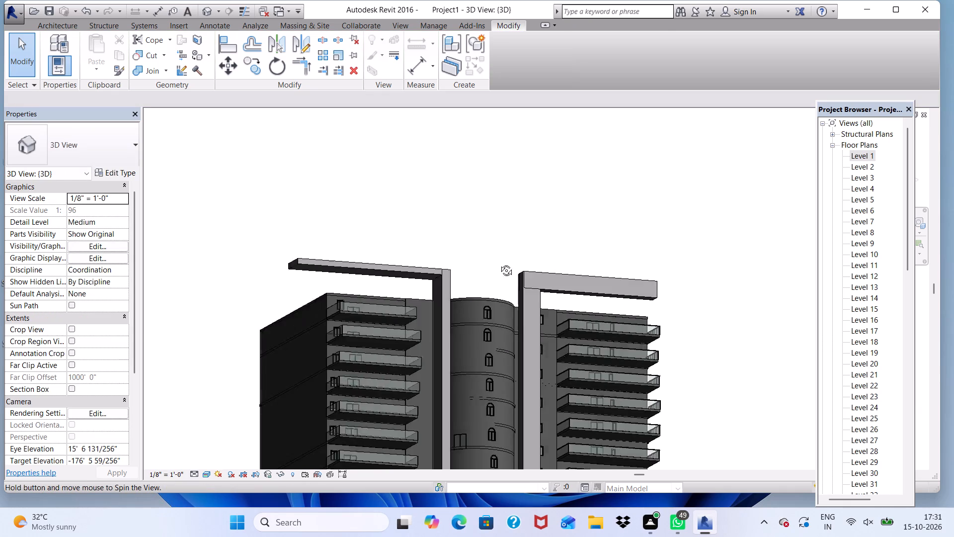
pyautogui.keyDown('shift'); pyautogui.moveTo(499, 263); pyautogui.dragTo(479, 245, button='middle'); pyautogui.keyUp('shift')
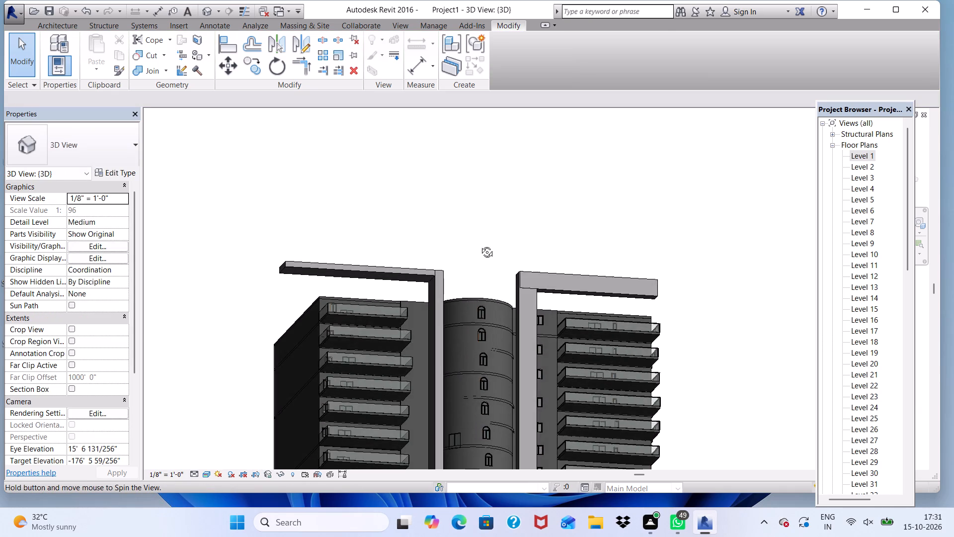
pyautogui.keyDown('shift'); pyautogui.moveTo(479, 245); pyautogui.dragTo(480, 245, button='middle'); pyautogui.keyUp('shift')
pyautogui.scroll(2, 482, 253)
pyautogui.scroll(-5, 451, 225)
pyautogui.scroll(-4, 426, 273)
pyautogui.keyDown('shift'); pyautogui.moveTo(444, 343); pyautogui.dragTo(424, 416, button='middle'); pyautogui.keyUp('shift')
pyautogui.keyDown('shift'); pyautogui.scroll(-1, 444, 347); pyautogui.keyUp('shift')
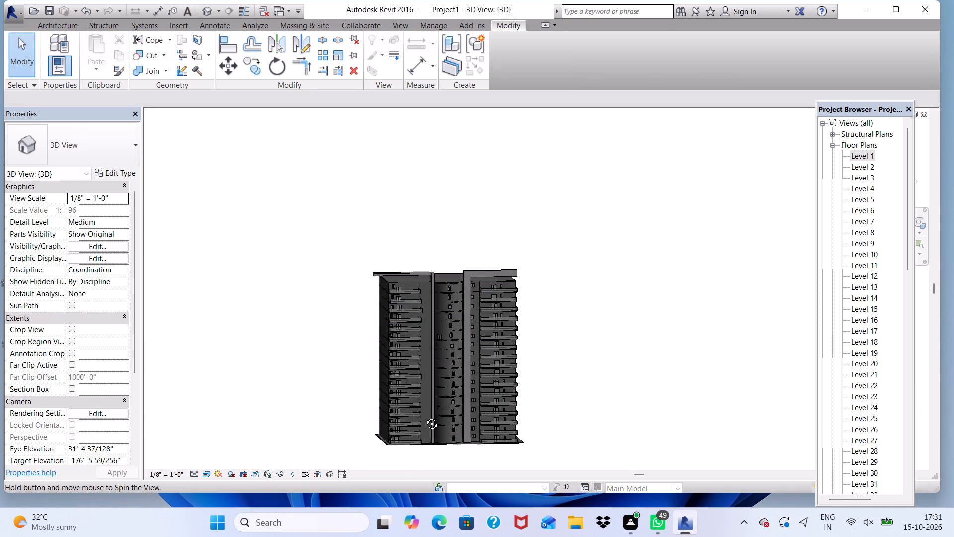
pyautogui.keyDown('shift'); pyautogui.moveTo(424, 416); pyautogui.dragTo(491, 306, button='middle'); pyautogui.keyUp('shift')
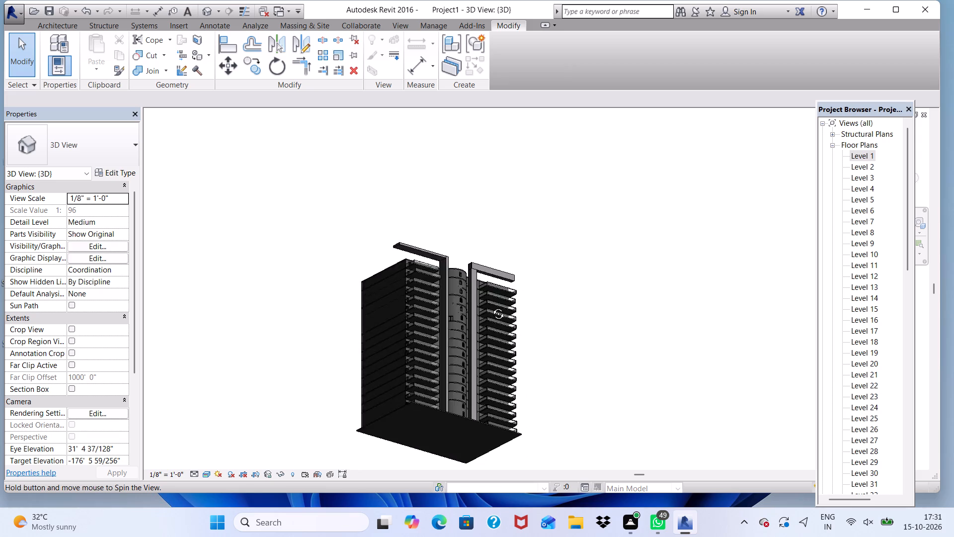
pyautogui.keyDown('shift'); pyautogui.moveTo(491, 306); pyautogui.dragTo(462, 442, button='middle'); pyautogui.keyUp('shift')
pyautogui.keyDown('shift'); pyautogui.scroll(13, 468, 281); pyautogui.keyUp('shift')
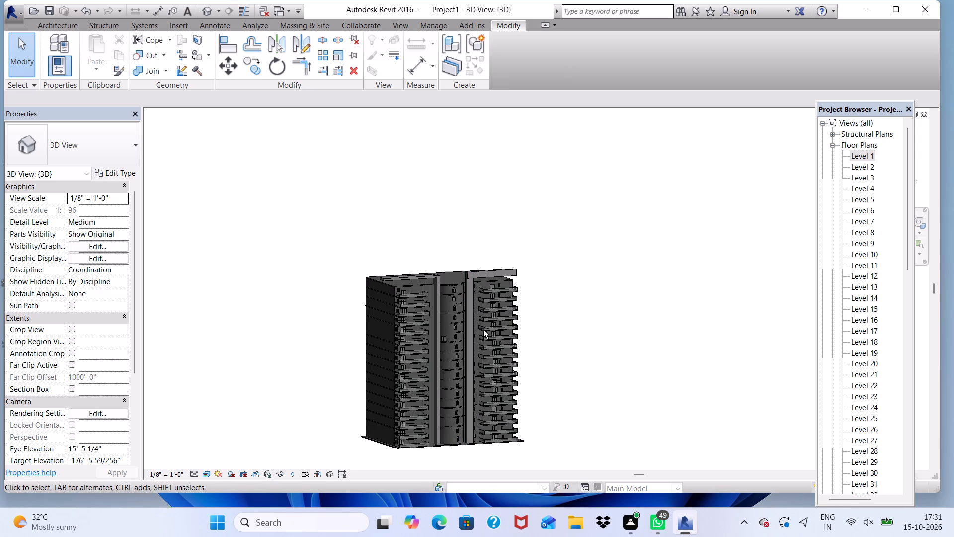
pyautogui.keyDown('shift'); pyautogui.scroll(20, 483, 330); pyautogui.keyUp('shift')
pyautogui.keyDown('shift'); pyautogui.scroll(3, 483, 330); pyautogui.keyUp('shift')
pyautogui.scroll(-11, 461, 228)
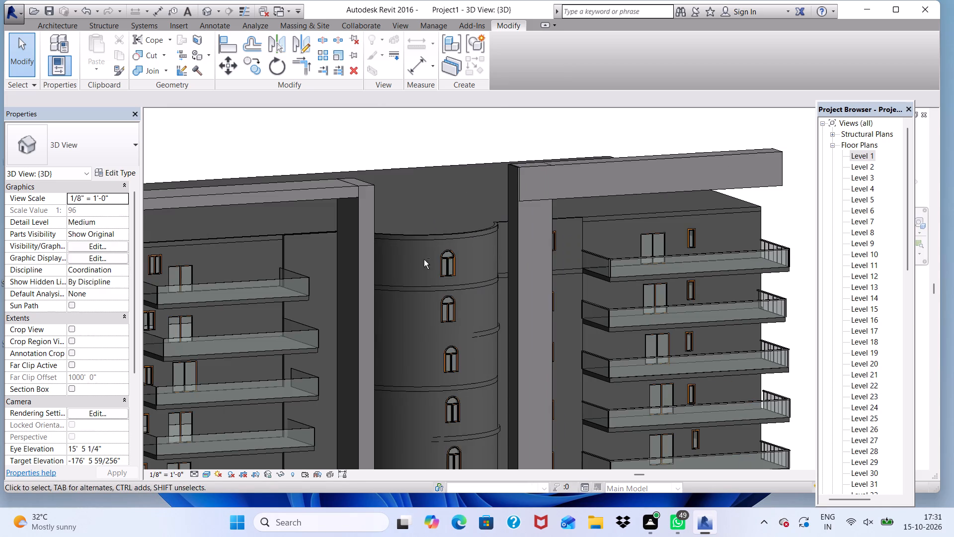
pyautogui.keyDown('shift'); pyautogui.moveTo(424, 261); pyautogui.dragTo(265, 250, button='middle'); pyautogui.keyUp('shift')
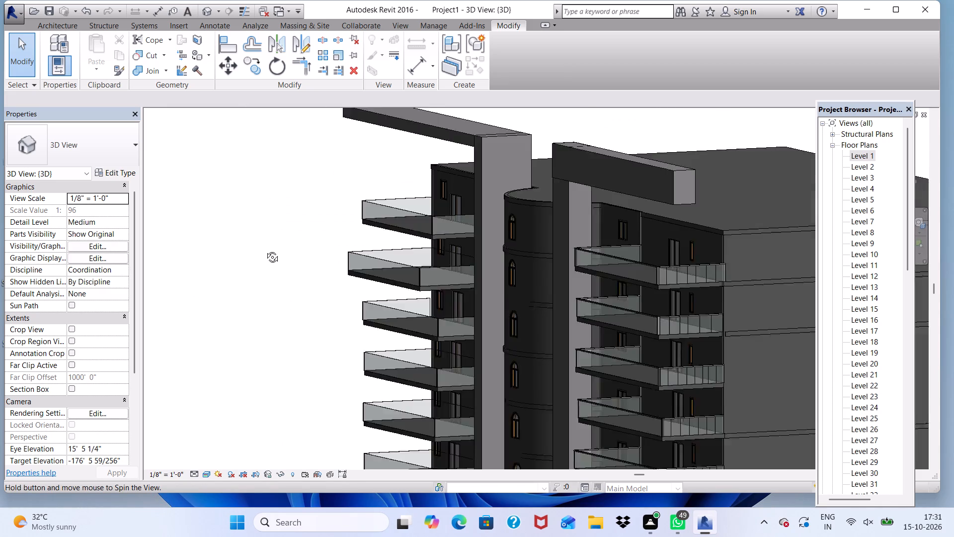
pyautogui.keyDown('shift'); pyautogui.moveTo(265, 250); pyautogui.dragTo(178, 310, button='middle'); pyautogui.keyUp('shift')
# Examine the junction of the shorter roof beam and its shaft from the side, front and above.
pyautogui.keyDown('shift'); pyautogui.scroll(5, 658, 202); pyautogui.keyUp('shift')
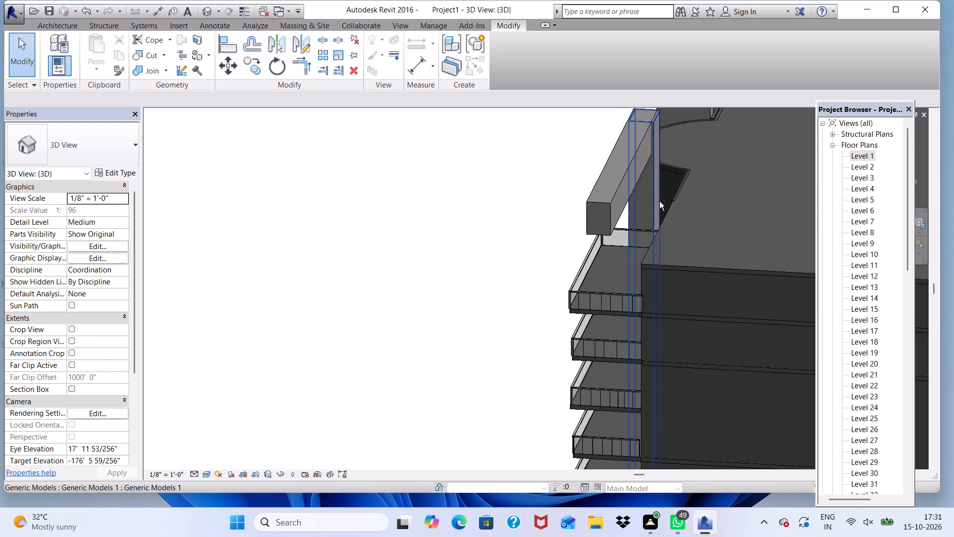
pyautogui.keyDown('shift'); pyautogui.click(652, 182); pyautogui.keyUp('shift')
pyautogui.keyDown('shift'); pyautogui.scroll(4, 658, 189); pyautogui.keyUp('shift')
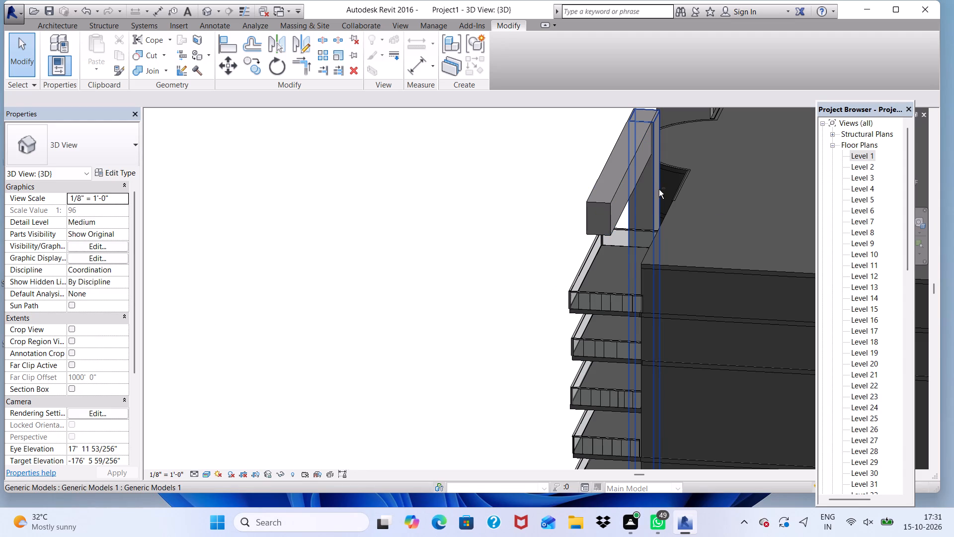
pyautogui.keyDown('shift'); pyautogui.click(655, 182); pyautogui.keyUp('shift')
pyautogui.keyDown('shift'); pyautogui.scroll(-7, 618, 186); pyautogui.keyUp('shift')
pyautogui.keyDown('shift'); pyautogui.moveTo(573, 224); pyautogui.dragTo(581, 231, button='middle'); pyautogui.keyUp('shift')
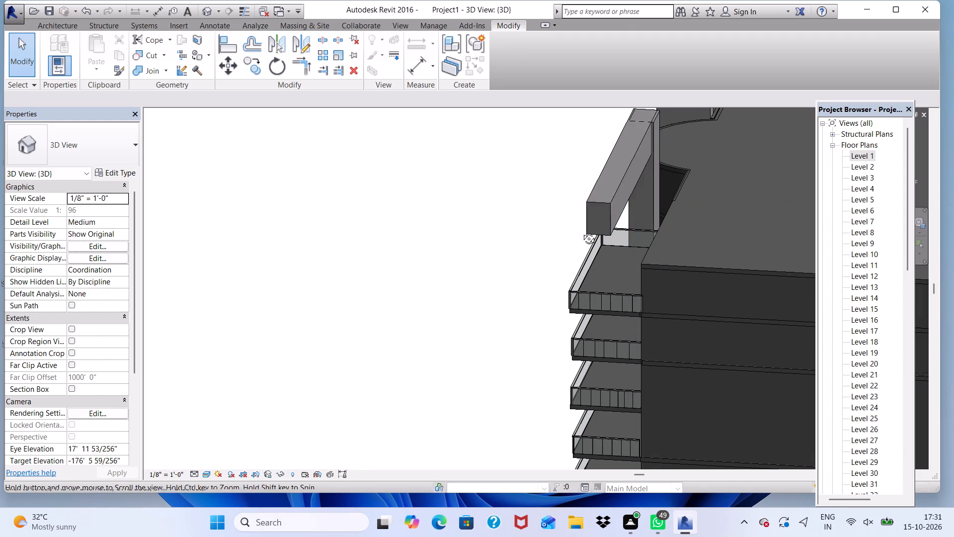
pyautogui.keyDown('shift'); pyautogui.moveTo(581, 231); pyautogui.dragTo(775, 200, button='middle'); pyautogui.keyUp('shift')
pyautogui.keyDown('shift'); pyautogui.scroll(15, 472, 319); pyautogui.keyUp('shift')
pyautogui.scroll(2, 482, 202)
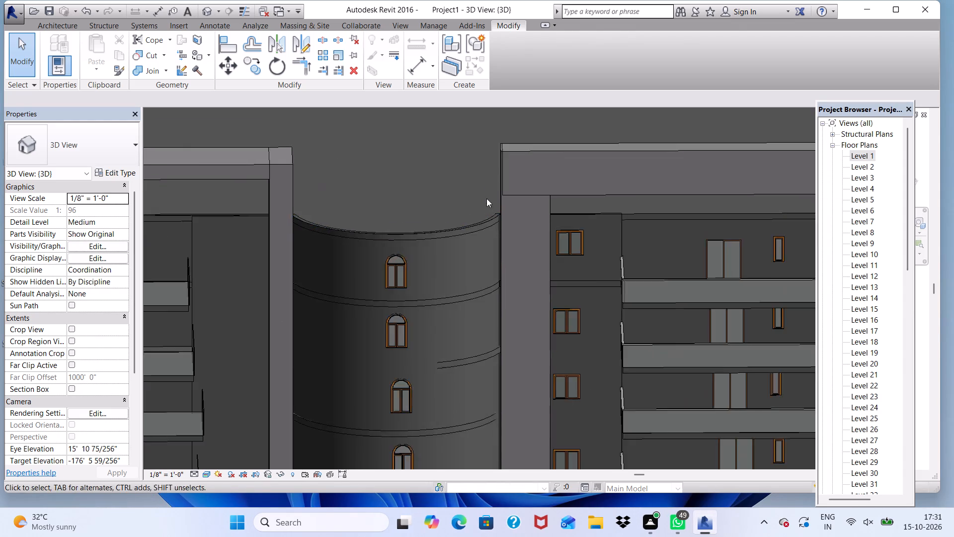
pyautogui.scroll(-5, 486, 198)
pyautogui.moveTo(494, 211); pyautogui.dragTo(409, 235, button='middle')
pyautogui.scroll(-3, 426, 249)
pyautogui.keyDown('shift'); pyautogui.moveTo(494, 326); pyautogui.dragTo(278, 348, button='middle'); pyautogui.keyUp('shift')
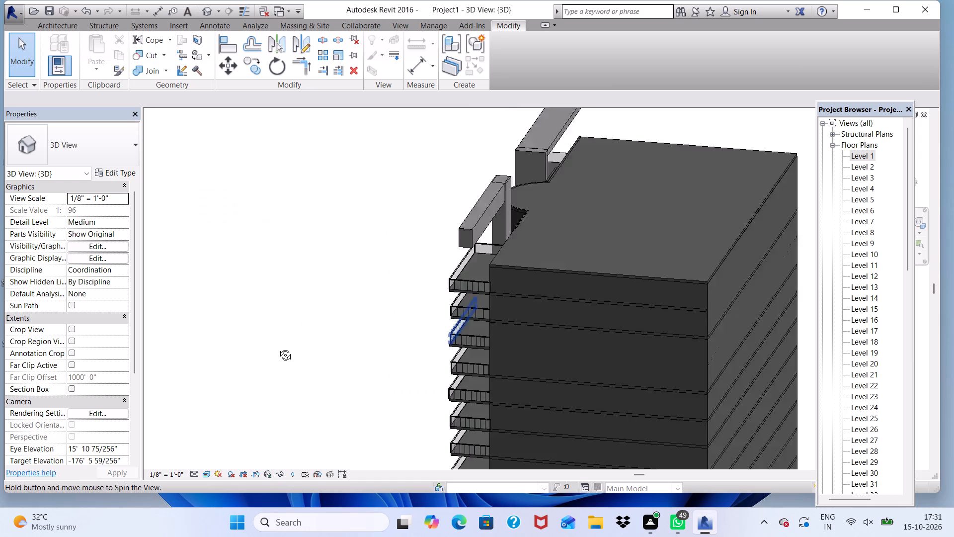
pyautogui.keyDown('shift'); pyautogui.moveTo(278, 348); pyautogui.dragTo(292, 431, button='middle'); pyautogui.keyUp('shift')
pyautogui.keyDown('shift'); pyautogui.scroll(6, 471, 191); pyautogui.keyUp('shift')
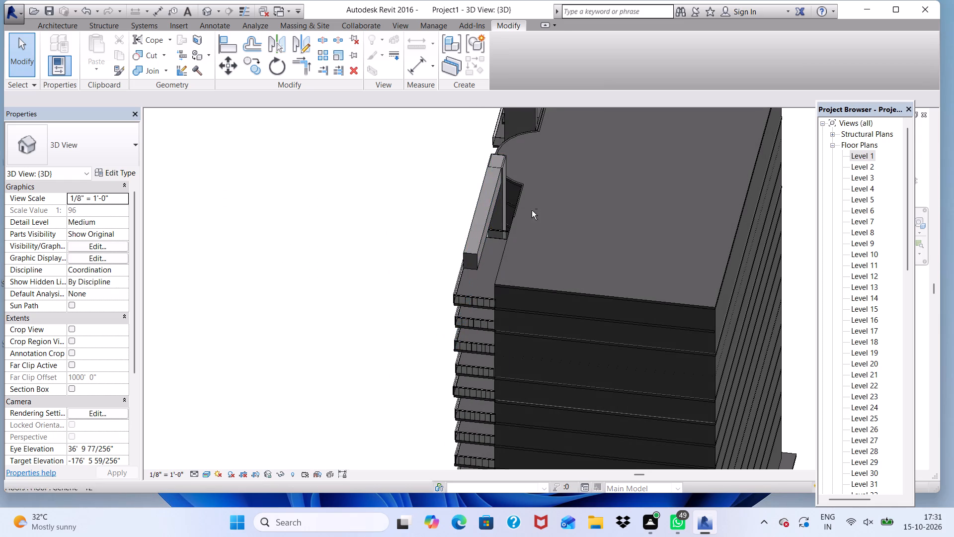
pyautogui.keyDown('shift'); pyautogui.scroll(20, 532, 210); pyautogui.keyUp('shift')
pyautogui.keyDown('shift'); pyautogui.scroll(2, 532, 210); pyautogui.keyUp('shift')
pyautogui.scroll(-6, 461, 167)
pyautogui.moveTo(466, 198); pyautogui.dragTo(490, 333, button='middle')
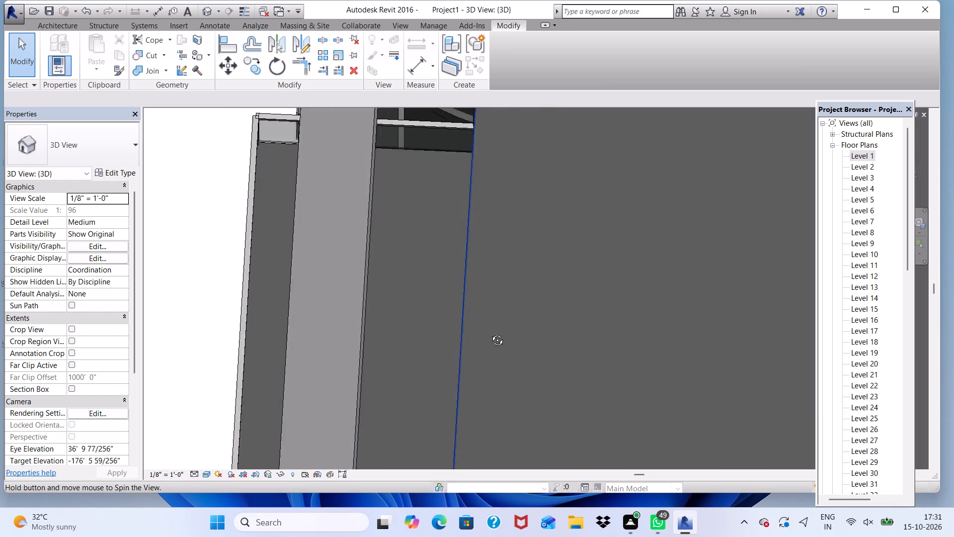
pyautogui.moveTo(490, 333); pyautogui.dragTo(363, 343, button='middle')
pyautogui.scroll(4, 541, 229)
pyautogui.scroll(-6, 520, 186)
pyautogui.moveTo(575, 248); pyautogui.dragTo(598, 297, button='middle')
pyautogui.scroll(-1, 593, 289)
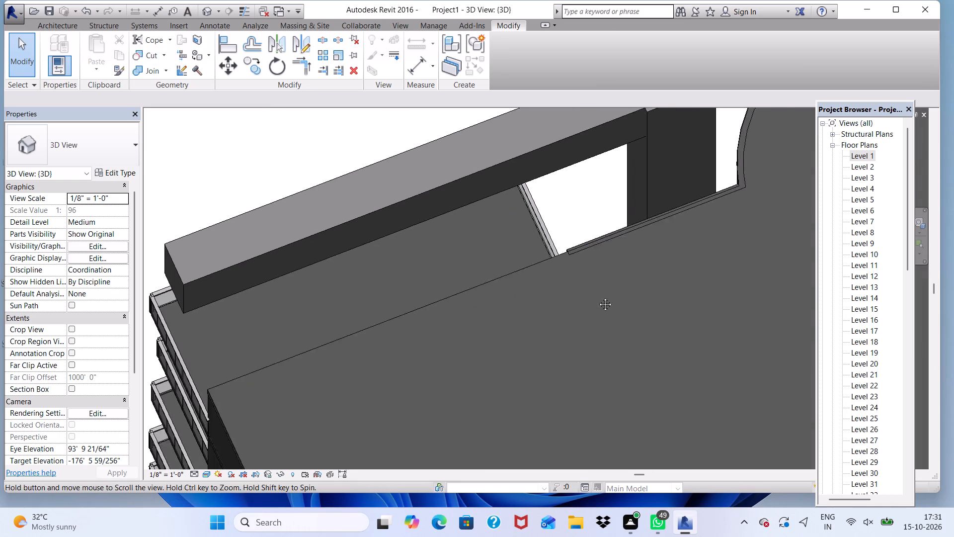
pyautogui.moveTo(598, 297); pyautogui.dragTo(606, 318, button='middle')
pyautogui.scroll(1, 593, 273)
pyautogui.scroll(-6, 583, 214)
pyautogui.keyDown('shift'); pyautogui.moveTo(583, 252); pyautogui.dragTo(655, 293, button='middle'); pyautogui.keyUp('shift')
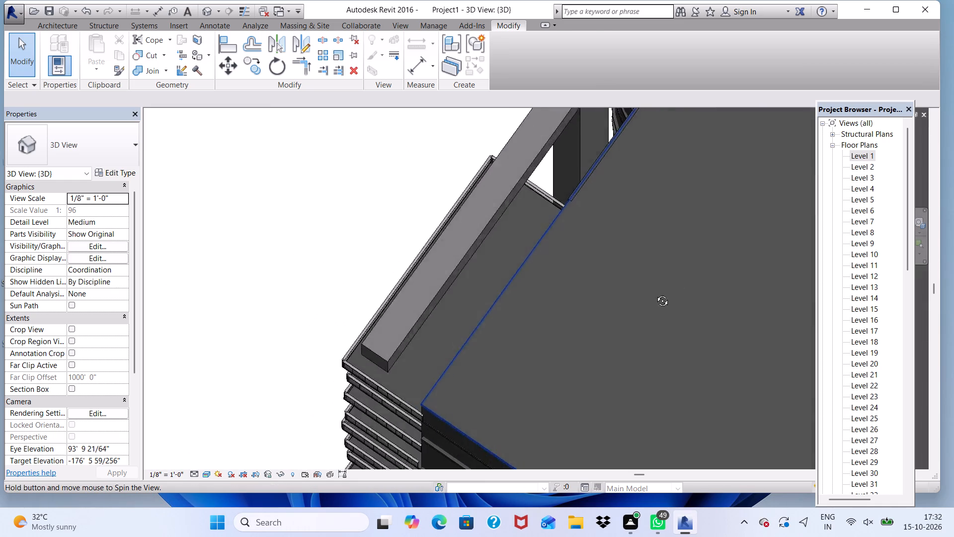
pyautogui.keyDown('shift'); pyautogui.moveTo(655, 293); pyautogui.dragTo(630, 342, button='middle'); pyautogui.keyUp('shift')
pyautogui.keyDown('shift'); pyautogui.scroll(2, 610, 198); pyautogui.keyUp('shift')
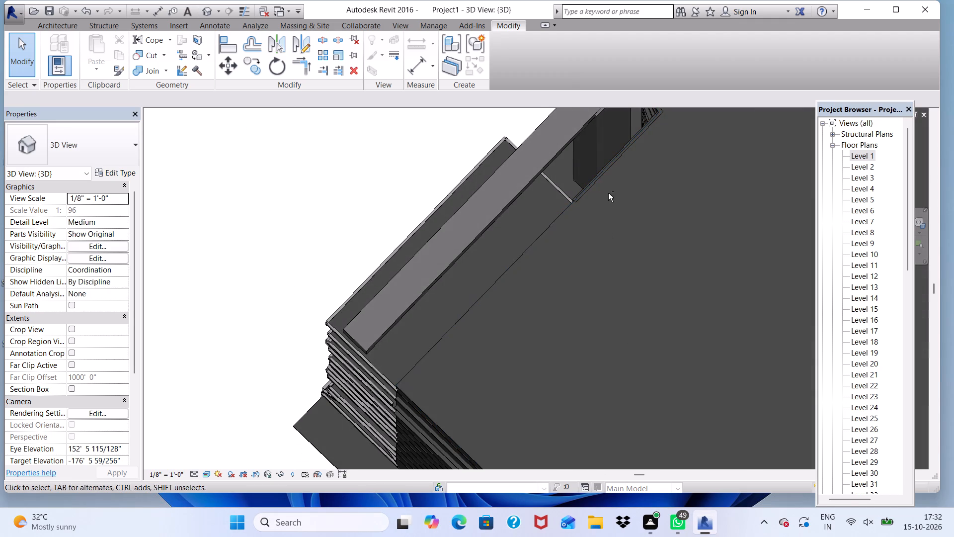
pyautogui.keyDown('shift'); pyautogui.scroll(3, 608, 193); pyautogui.keyUp('shift')
pyautogui.keyDown('shift'); pyautogui.click(600, 145); pyautogui.keyUp('shift')
# Widen the shaft under the shorter roof beam by stretching its side face toward the curved central bay, and deselect it.
pyautogui.keyDown('shift'); pyautogui.scroll(-9, 505, 140); pyautogui.keyUp('shift')
pyautogui.keyDown('shift'); pyautogui.scroll(-1, 496, 253); pyautogui.keyUp('shift')
pyautogui.keyDown('shift'); pyautogui.moveTo(504, 261); pyautogui.dragTo(730, 142, button='middle'); pyautogui.keyUp('shift')
pyautogui.scroll(-3, 198, 365)
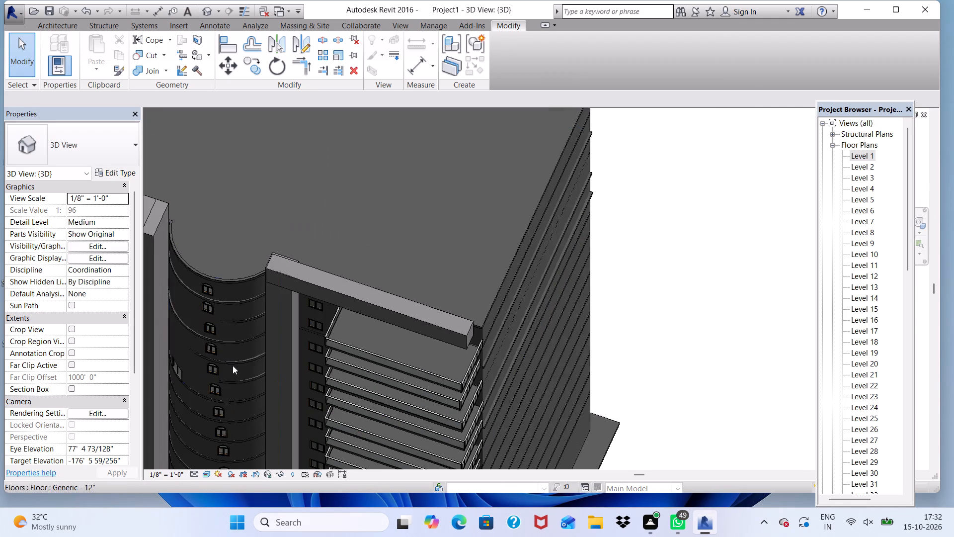
pyautogui.scroll(-2, 233, 365)
pyautogui.moveTo(230, 354); pyautogui.dragTo(362, 331, button='middle')
pyautogui.scroll(-4, 318, 321)
pyautogui.keyDown('shift'); pyautogui.moveTo(333, 382); pyautogui.dragTo(469, 303, button='middle'); pyautogui.keyUp('shift')
pyautogui.keyDown('shift'); pyautogui.scroll(16, 383, 462); pyautogui.keyUp('shift')
pyautogui.keyDown('shift'); pyautogui.scroll(4, 410, 417); pyautogui.keyUp('shift')
pyautogui.keyDown('shift'); pyautogui.click(410, 417); pyautogui.keyUp('shift')
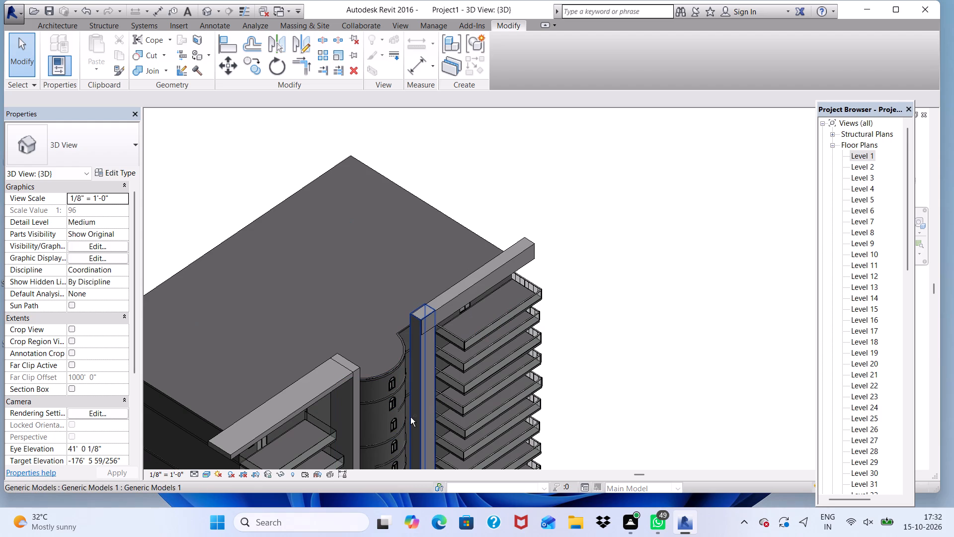
pyautogui.keyDown('shift'); pyautogui.scroll(-6, 378, 345); pyautogui.keyUp('shift')
pyautogui.keyDown('shift'); pyautogui.scroll(5, 423, 427); pyautogui.keyUp('shift')
pyautogui.keyDown('shift'); pyautogui.click(420, 416); pyautogui.keyUp('shift')
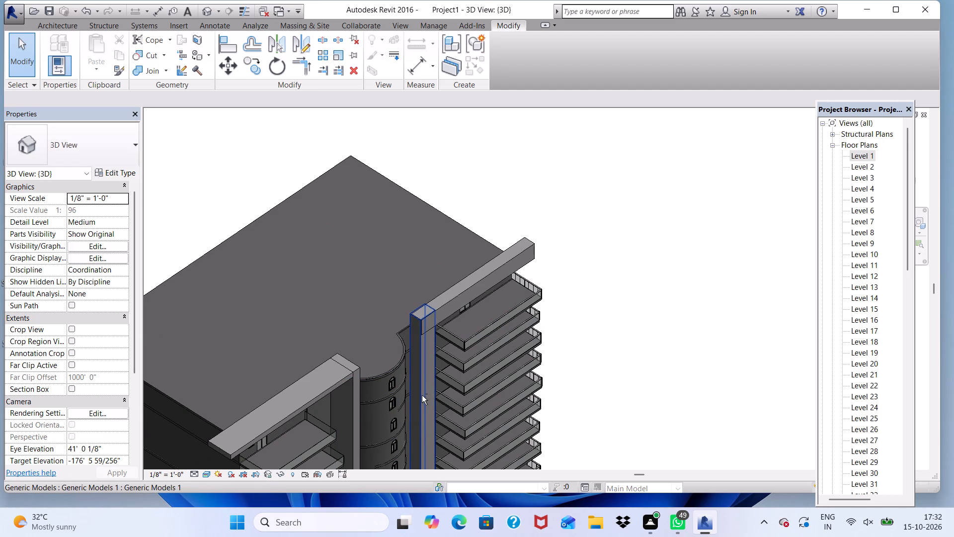
pyautogui.keyDown('shift'); pyautogui.click(422, 395); pyautogui.keyUp('shift')
pyautogui.scroll(-7, 410, 343)
pyautogui.scroll(6, 445, 430)
pyautogui.scroll(-1, 409, 384)
pyautogui.scroll(5, 409, 384)
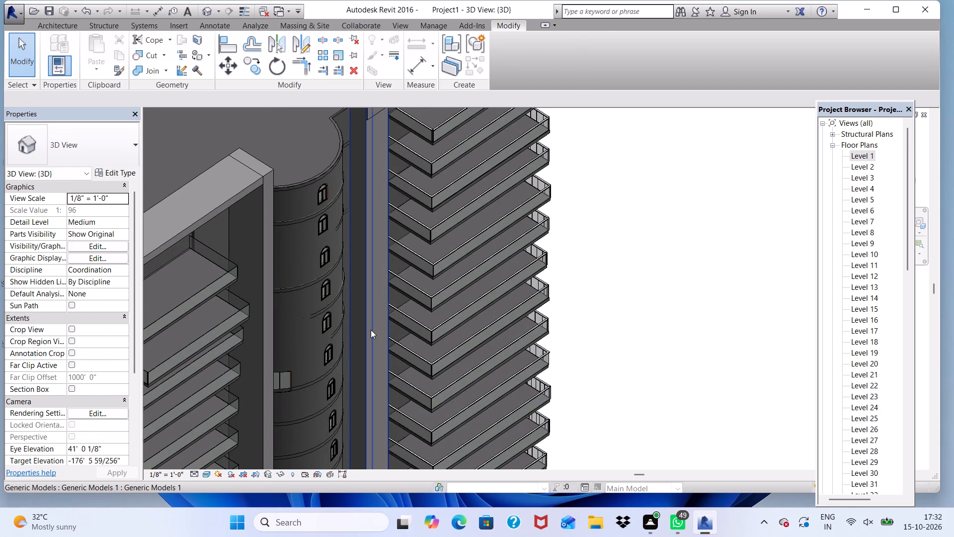
pyautogui.click(371, 330)
pyautogui.scroll(-5, 370, 330)
pyautogui.scroll(10, 370, 365)
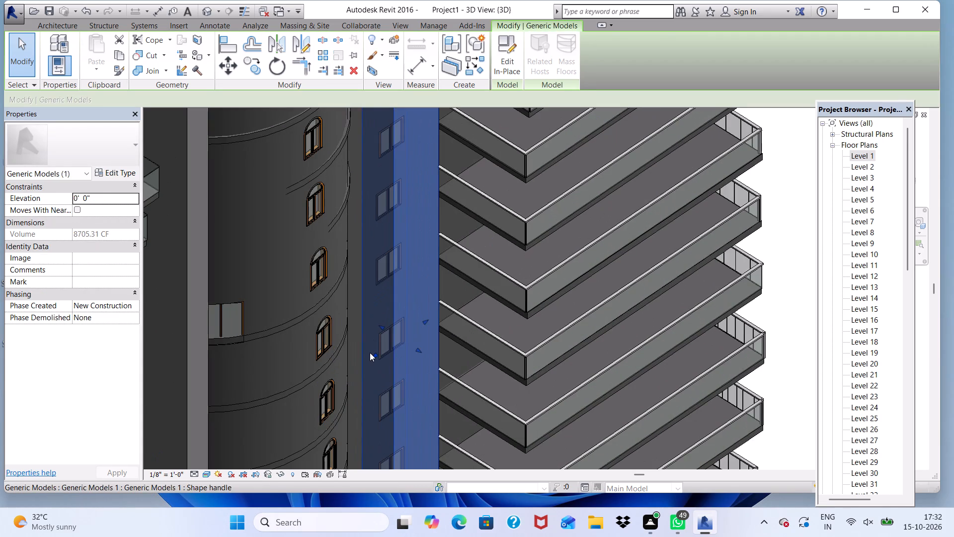
pyautogui.moveTo(374, 354); pyautogui.dragTo(350, 326)
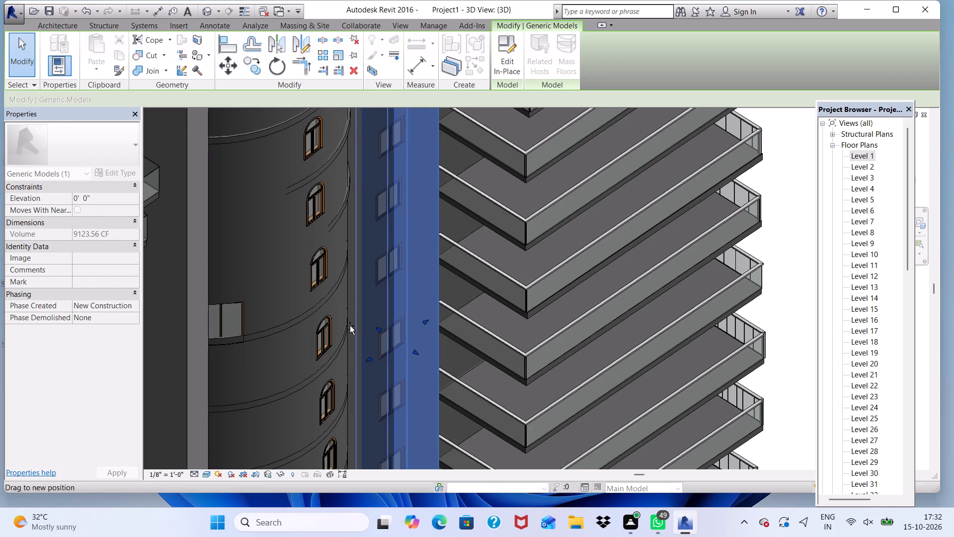
pyautogui.moveTo(350, 326); pyautogui.dragTo(348, 323)
pyautogui.scroll(-5, 321, 314)
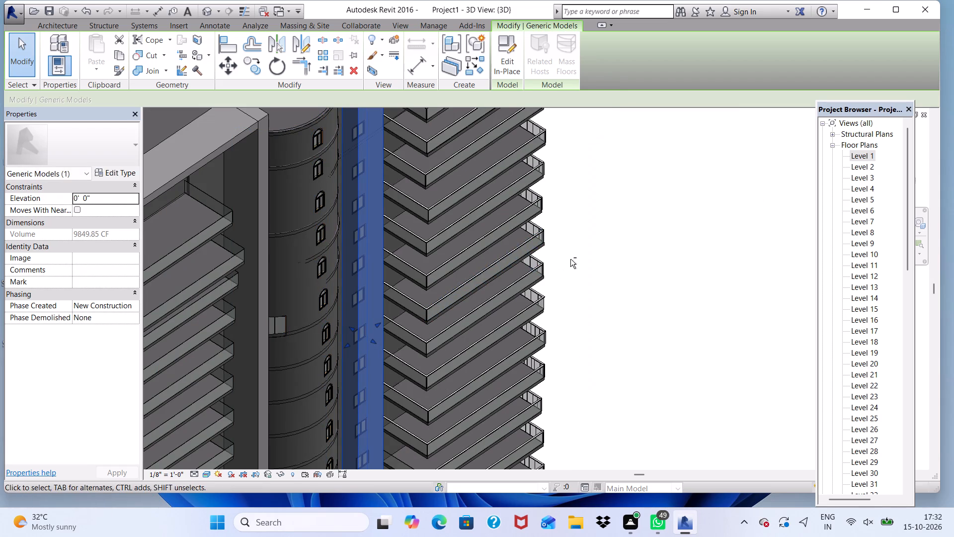
pyautogui.keyDown('shift'); pyautogui.click(570, 259); pyautogui.keyUp('shift')
pyautogui.keyDown('shift'); pyautogui.scroll(-2, 220, 408); pyautogui.keyUp('shift')
pyautogui.click(552, 291)
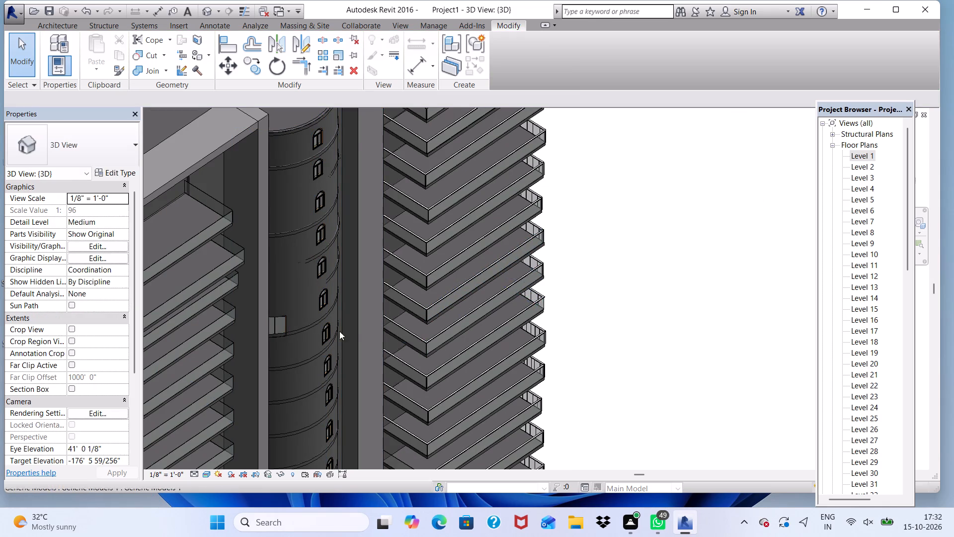
# Deepen the same shaft by stretching its rear face back into the building, and deselect it.
pyautogui.scroll(-3, 328, 333)
pyautogui.moveTo(371, 360); pyautogui.dragTo(176, 382, button='middle')
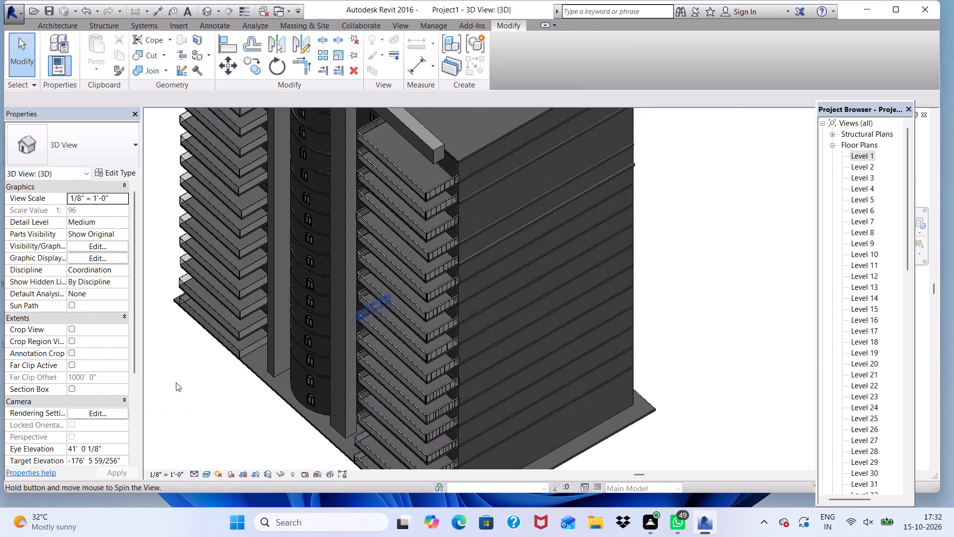
pyautogui.keyDown('shift'); pyautogui.scroll(6, 296, 437); pyautogui.keyUp('shift')
pyautogui.click(379, 414)
pyautogui.scroll(-5, 337, 322)
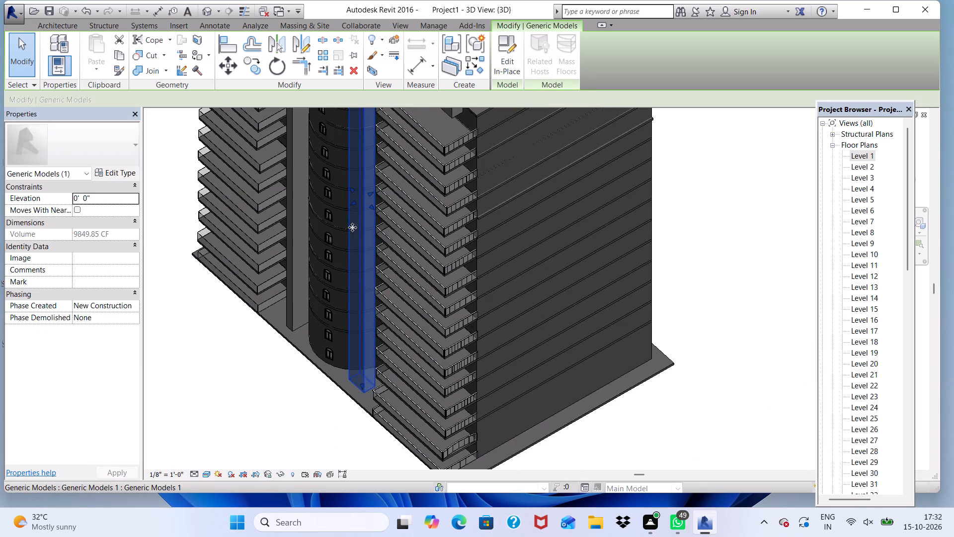
pyautogui.scroll(6, 362, 193)
pyautogui.scroll(-2, 218, 288)
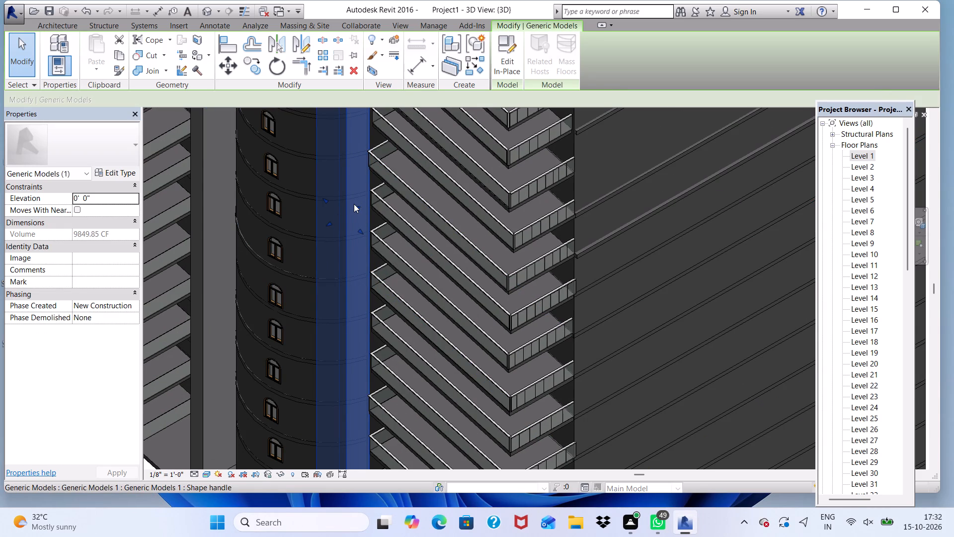
pyautogui.moveTo(354, 204); pyautogui.dragTo(391, 206)
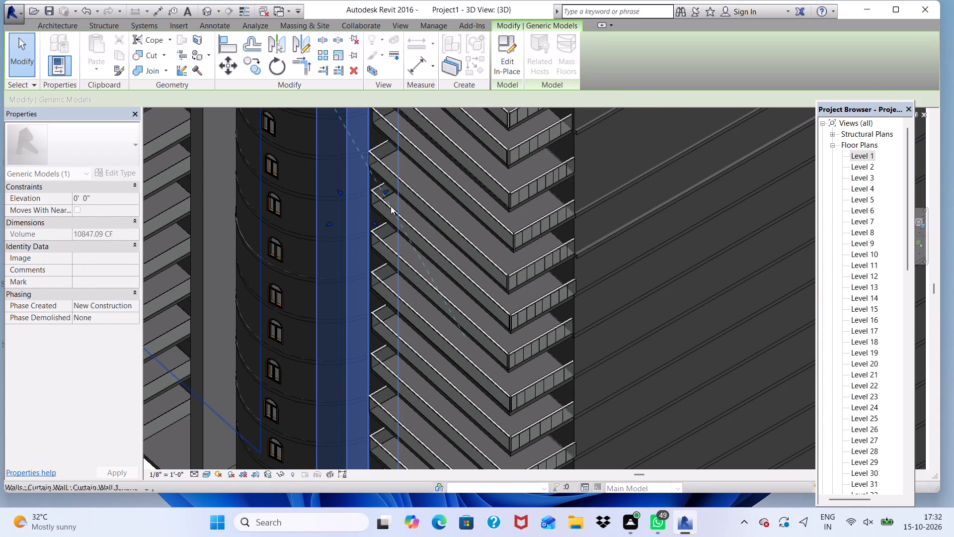
pyautogui.scroll(-7, 381, 224)
pyautogui.click(730, 230)
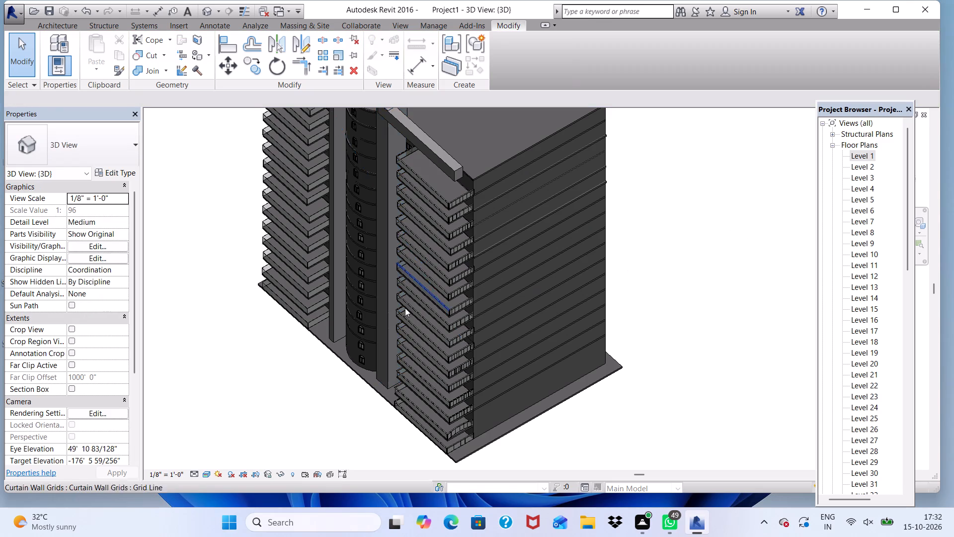
# Examine the whole tower and the top of the enlarged shaft where it meets its roof beam.
pyautogui.scroll(-5, 400, 305)
pyautogui.moveTo(398, 325); pyautogui.dragTo(478, 312, button='middle')
pyautogui.scroll(-2, 469, 298)
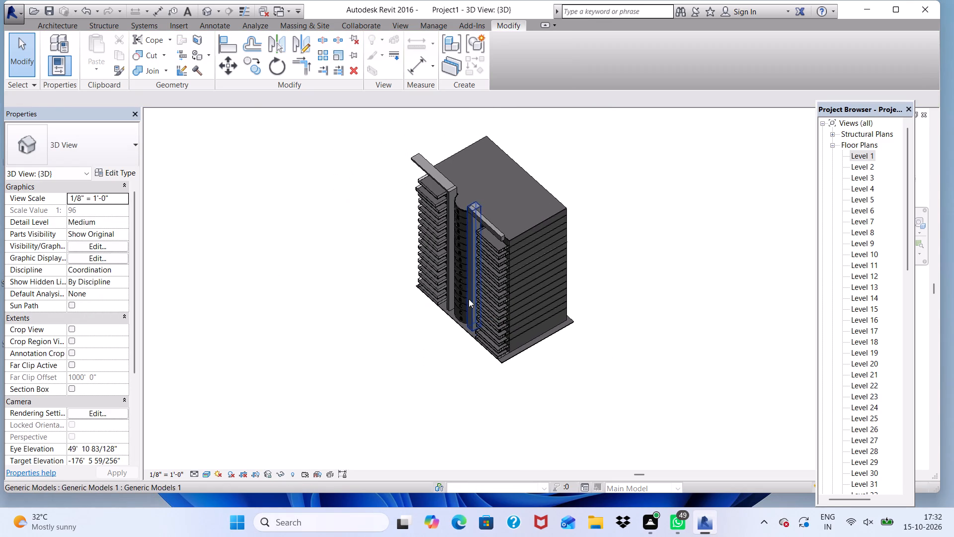
pyautogui.scroll(-3, 469, 299)
pyautogui.keyDown('shift'); pyautogui.moveTo(464, 317); pyautogui.dragTo(553, 223, button='middle'); pyautogui.keyUp('shift')
pyautogui.keyDown('shift'); pyautogui.scroll(-1, 466, 322); pyautogui.keyUp('shift')
pyautogui.scroll(6, 506, 238)
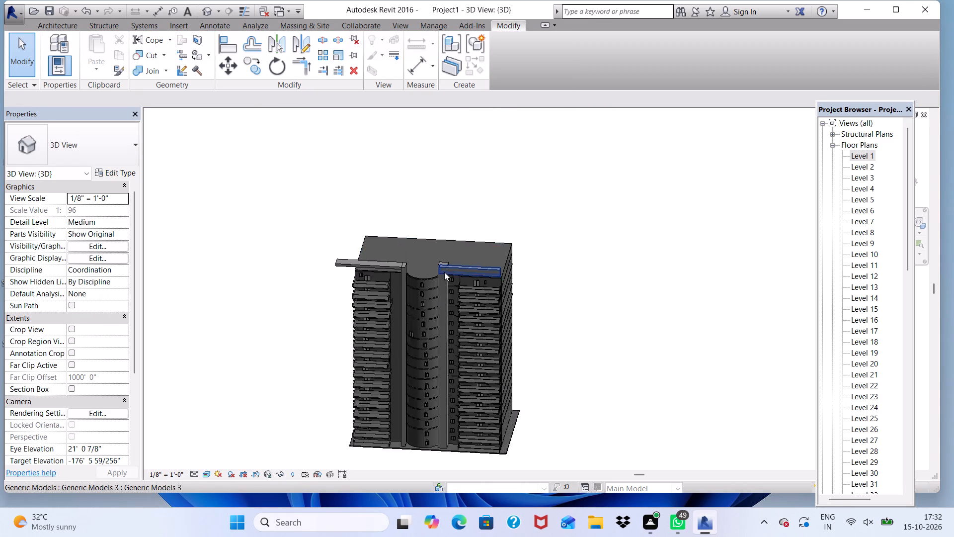
pyautogui.scroll(15, 444, 272)
pyautogui.scroll(-2, 440, 249)
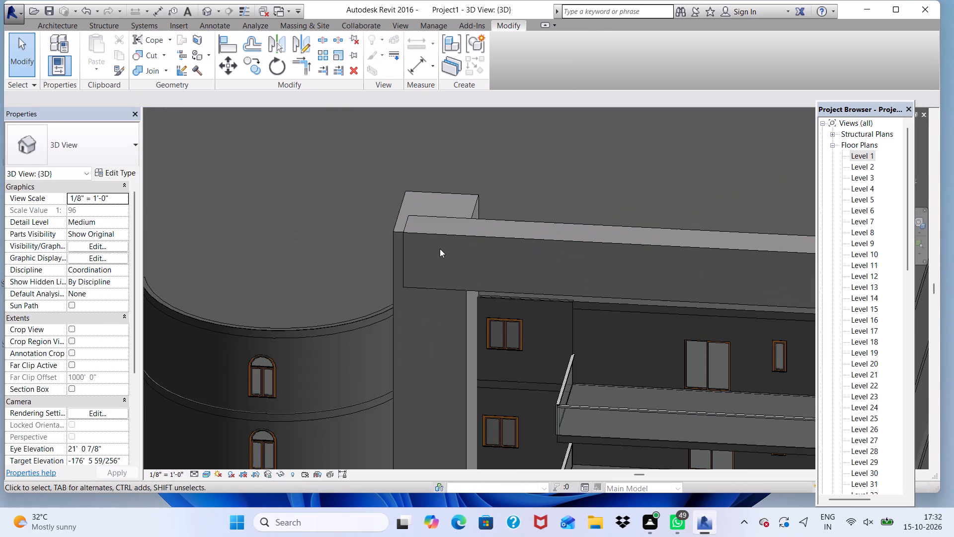
pyautogui.scroll(-6, 440, 249)
pyautogui.scroll(1, 448, 253)
pyautogui.scroll(-4, 448, 253)
pyautogui.moveTo(477, 277); pyautogui.dragTo(408, 302, button='middle')
pyautogui.scroll(1, 408, 300)
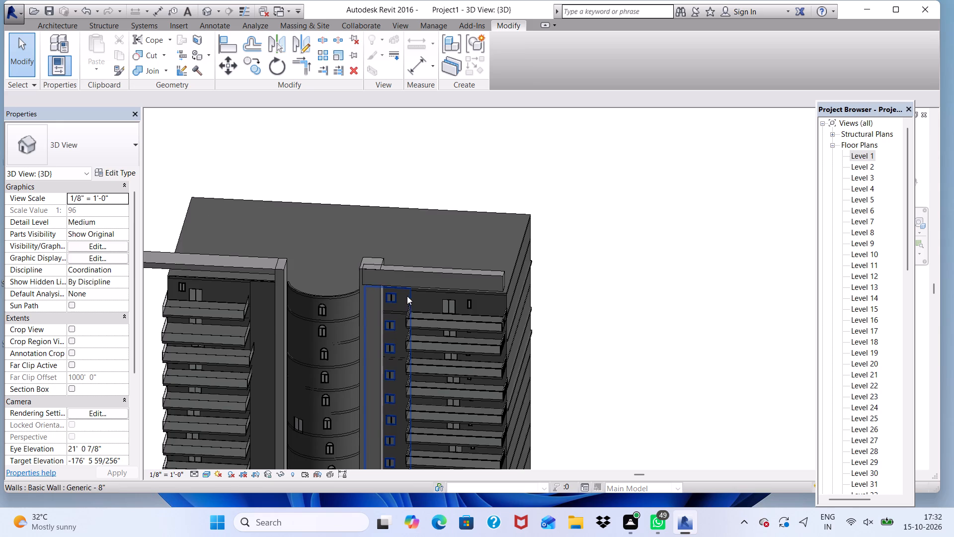
# Narrow the shaft under the shorter roof beam by pulling its balcony-side face toward the curved central bay, and deselect it.
pyautogui.scroll(-4, 407, 296)
pyautogui.moveTo(416, 314); pyautogui.dragTo(416, 331, button='middle')
pyautogui.scroll(4, 404, 330)
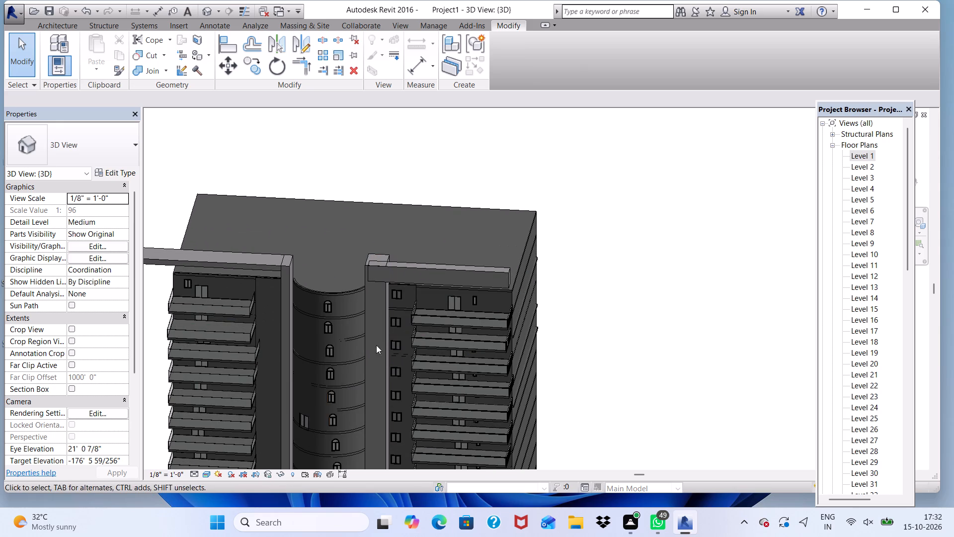
pyautogui.click(384, 362)
pyautogui.scroll(-6, 382, 270)
pyautogui.scroll(5, 430, 434)
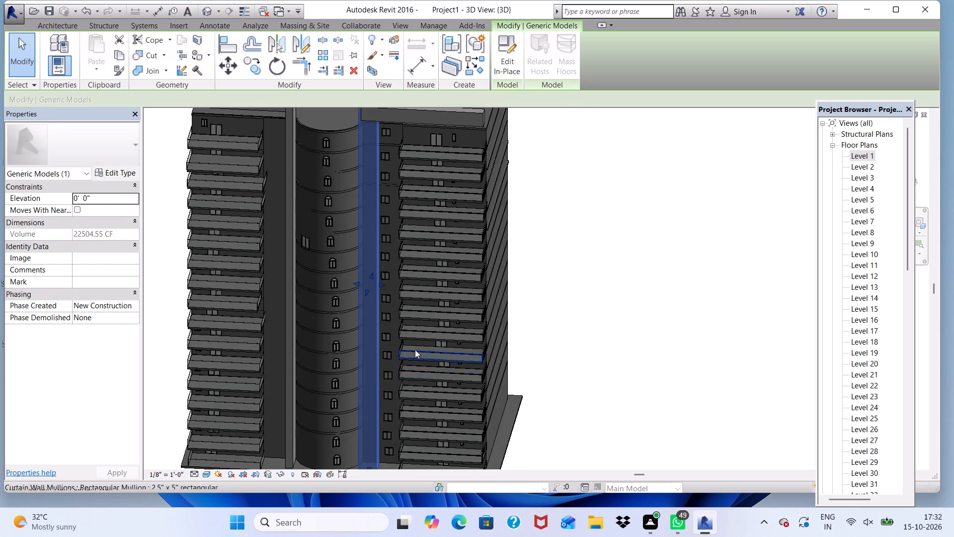
pyautogui.scroll(4, 403, 347)
pyautogui.click(373, 241)
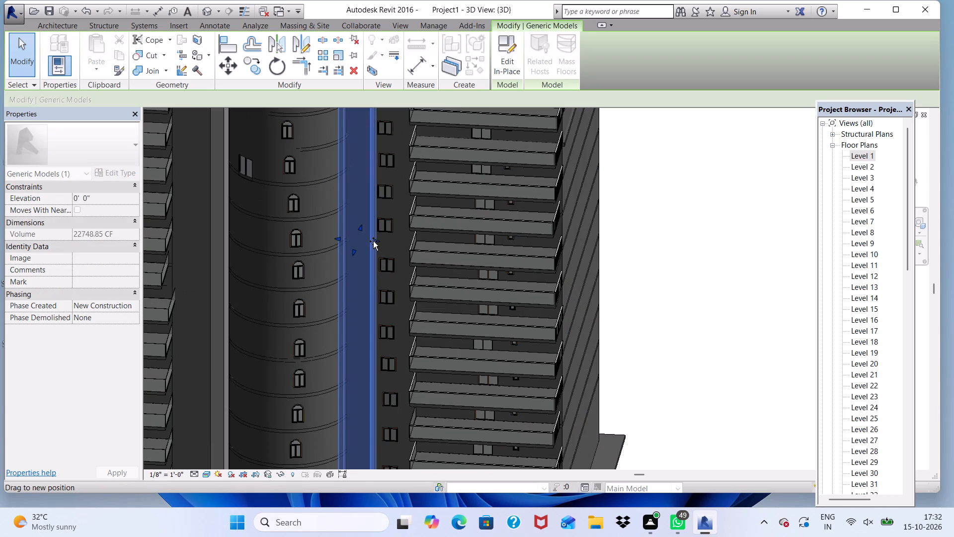
pyautogui.scroll(3, 374, 247)
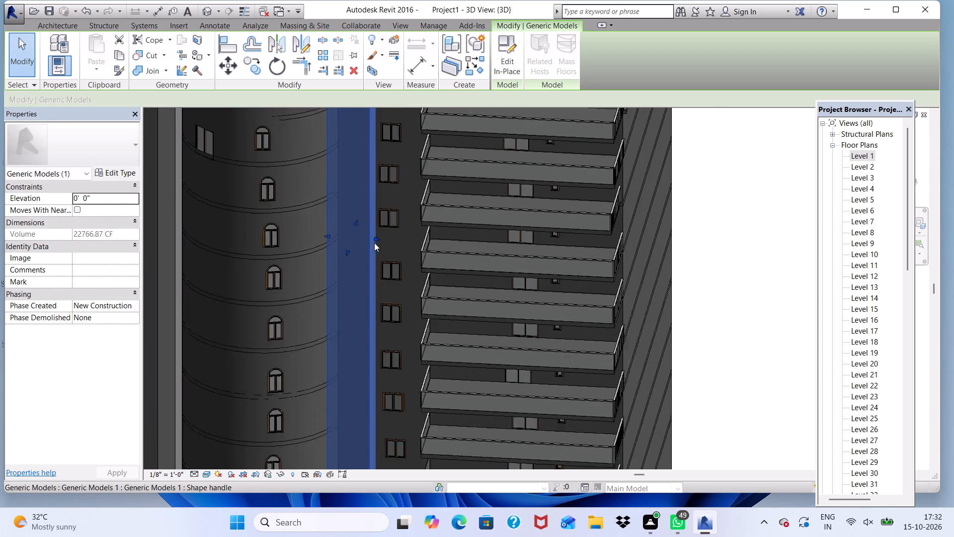
pyautogui.moveTo(376, 234); pyautogui.dragTo(359, 241)
pyautogui.scroll(-5, 374, 274)
pyautogui.click(644, 244)
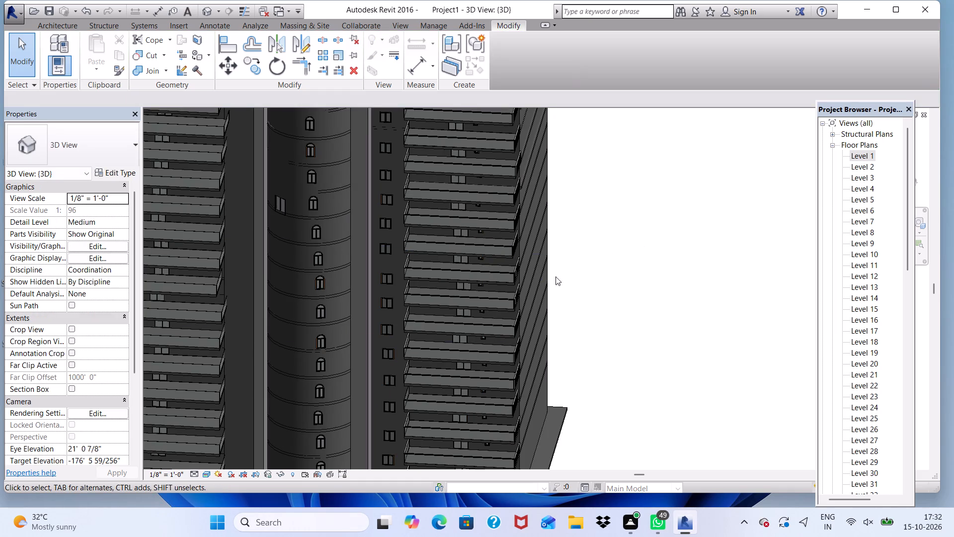
# Examine the narrowed shaft beside the balconies, its base and its junction with the shorter roof beam.
pyautogui.scroll(-5, 519, 289)
pyautogui.scroll(20, 445, 390)
pyautogui.scroll(2, 445, 390)
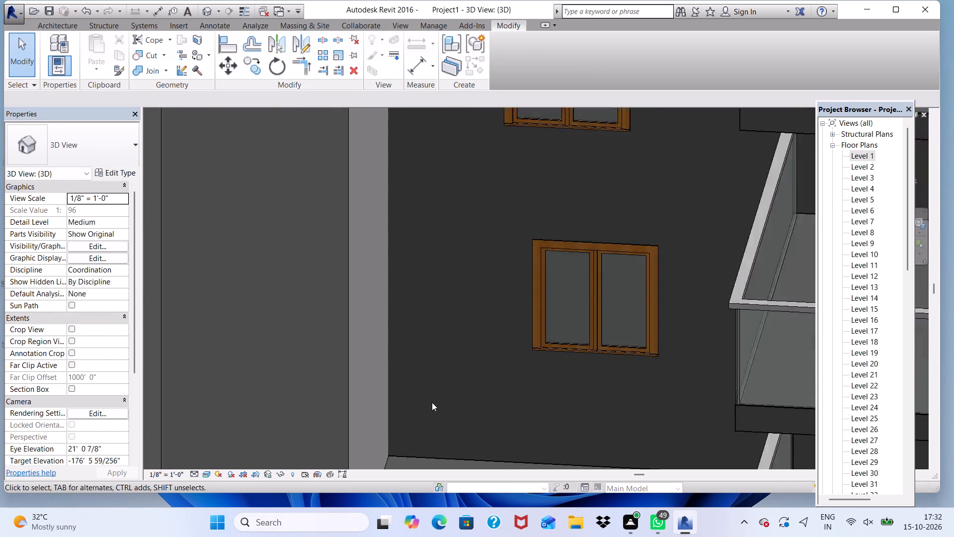
pyautogui.scroll(1, 432, 402)
pyautogui.scroll(-4, 432, 403)
pyautogui.moveTo(440, 424); pyautogui.dragTo(385, 384, button='middle')
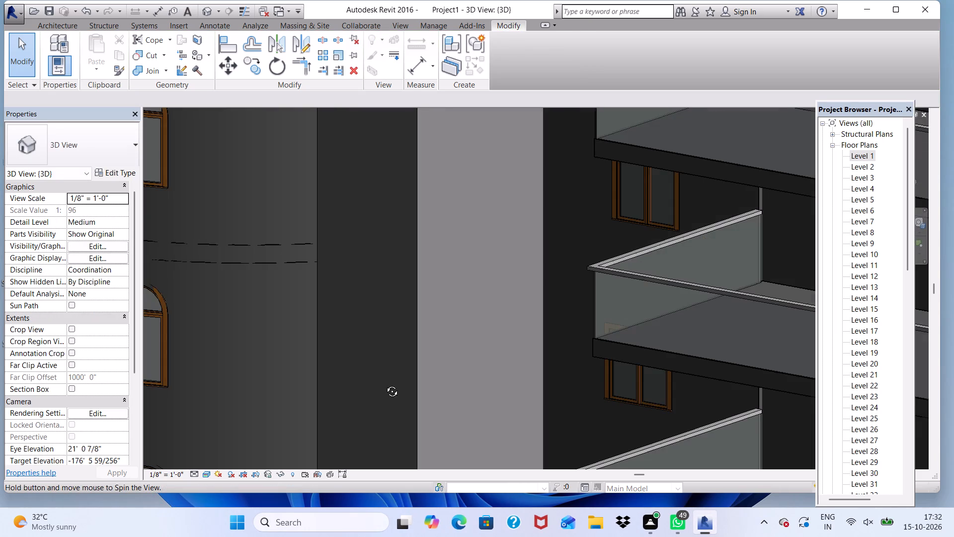
pyautogui.moveTo(385, 384); pyautogui.dragTo(378, 396, button='middle')
pyautogui.scroll(2, 544, 336)
pyautogui.scroll(-12, 509, 331)
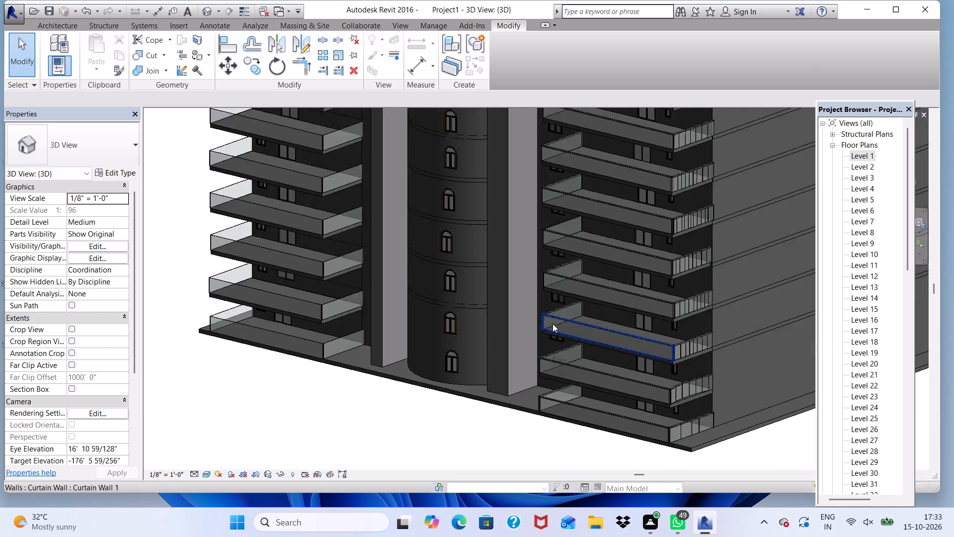
pyautogui.scroll(-15, 553, 324)
pyautogui.scroll(10, 587, 241)
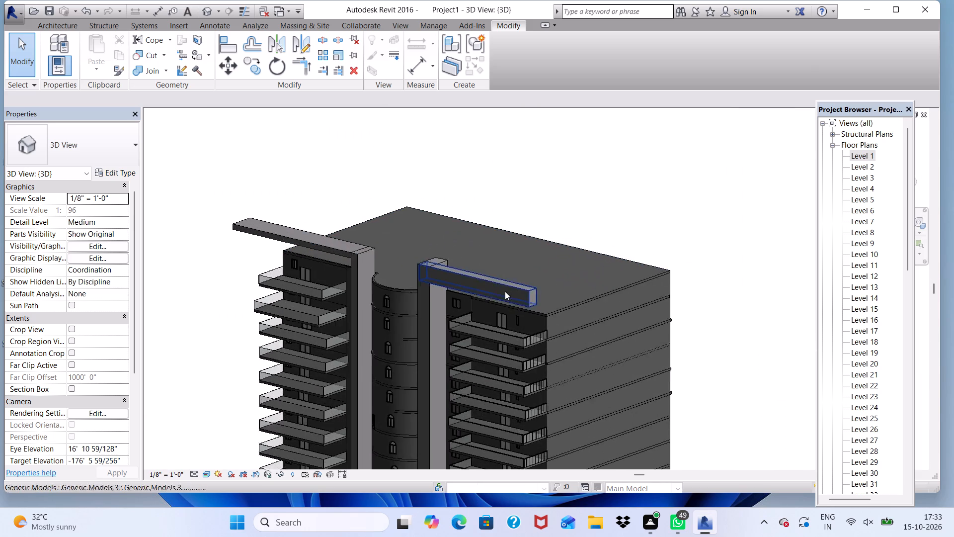
pyautogui.scroll(2, 505, 291)
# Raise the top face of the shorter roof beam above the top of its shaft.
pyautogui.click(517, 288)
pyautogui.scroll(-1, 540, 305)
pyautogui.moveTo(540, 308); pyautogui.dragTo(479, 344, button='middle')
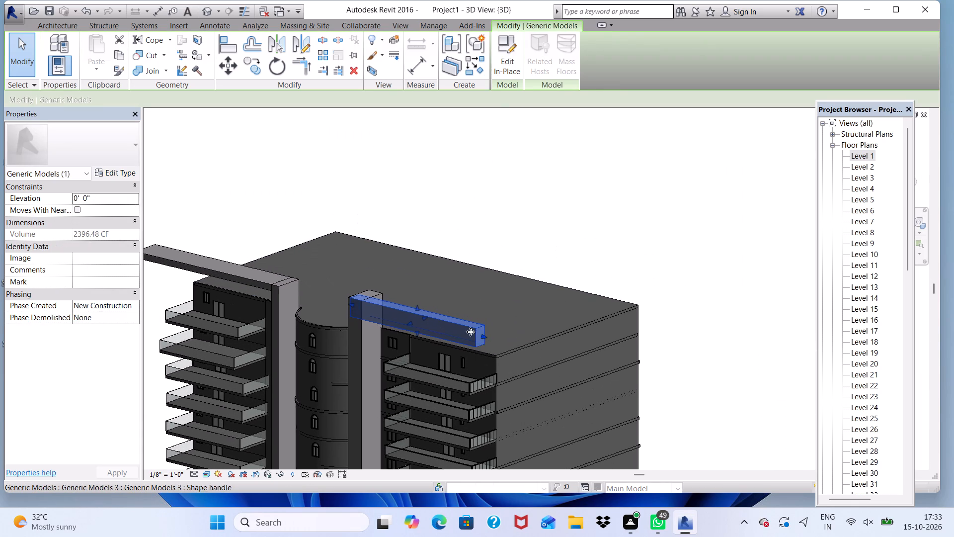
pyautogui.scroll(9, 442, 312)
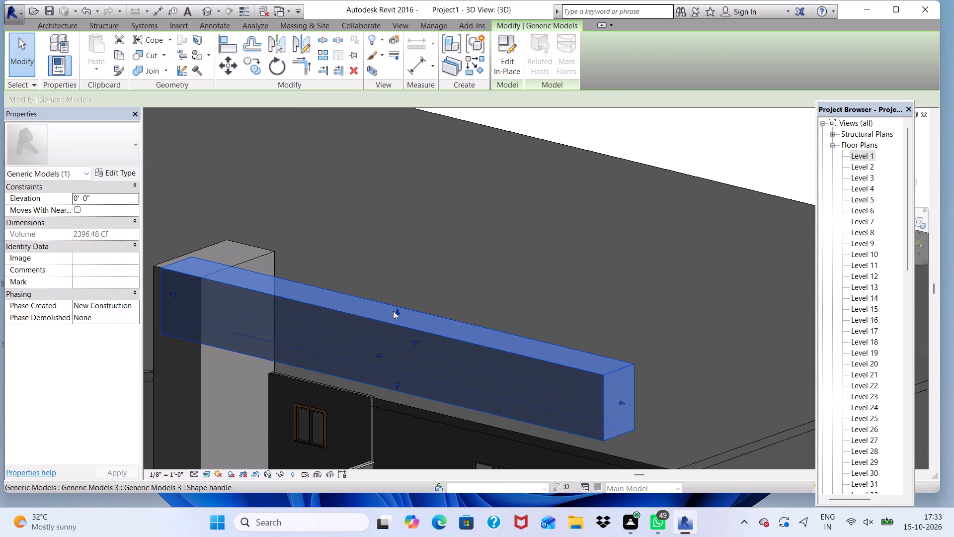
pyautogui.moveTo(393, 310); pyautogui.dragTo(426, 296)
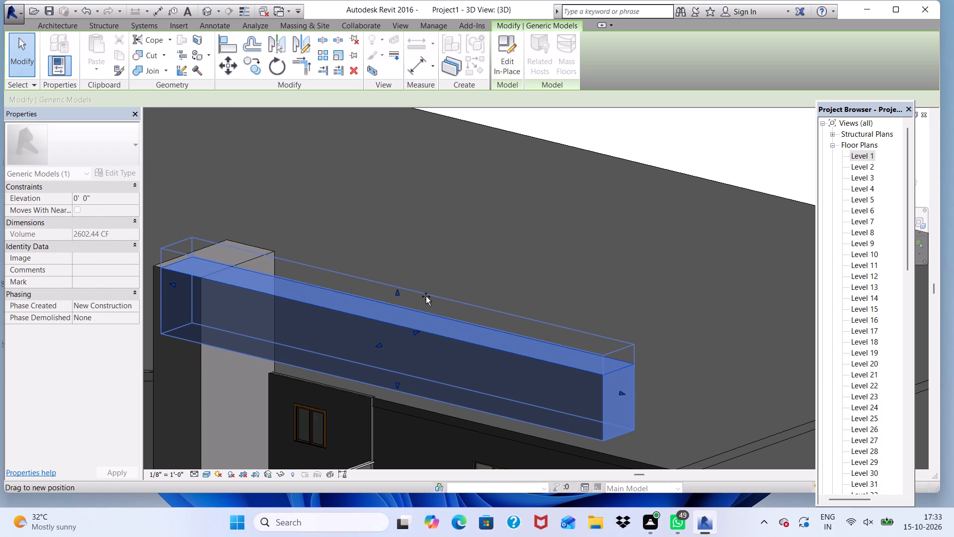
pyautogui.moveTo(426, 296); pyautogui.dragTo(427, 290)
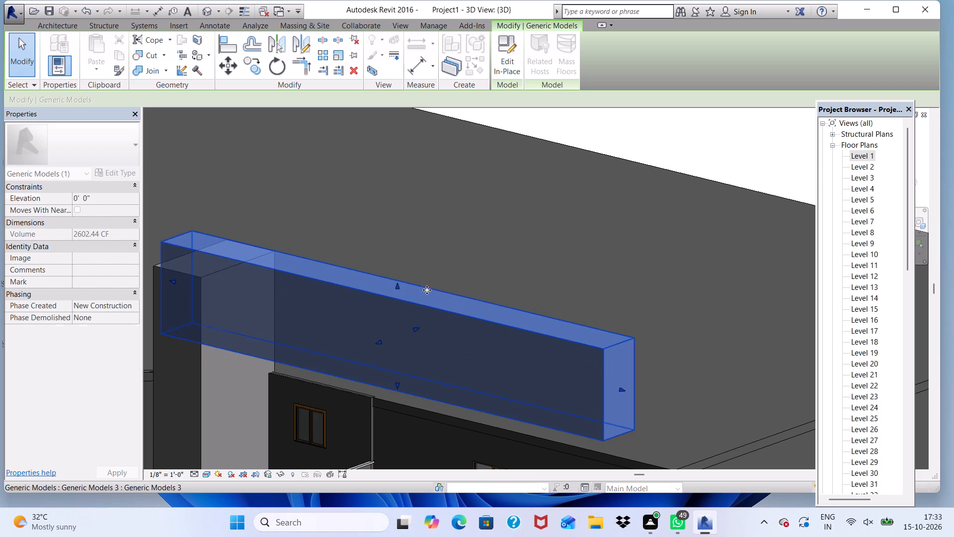
# Deepen the shorter roof beam by stretching its rear face back across the shaft, close to the shaft's rear face.
pyautogui.scroll(-8, 360, 340)
pyautogui.scroll(-1, 566, 405)
pyautogui.moveTo(566, 405); pyautogui.dragTo(498, 422, button='middle')
pyautogui.keyDown('shift'); pyautogui.moveTo(497, 422); pyautogui.dragTo(272, 418, button='middle'); pyautogui.keyUp('shift')
pyautogui.scroll(4, 365, 371)
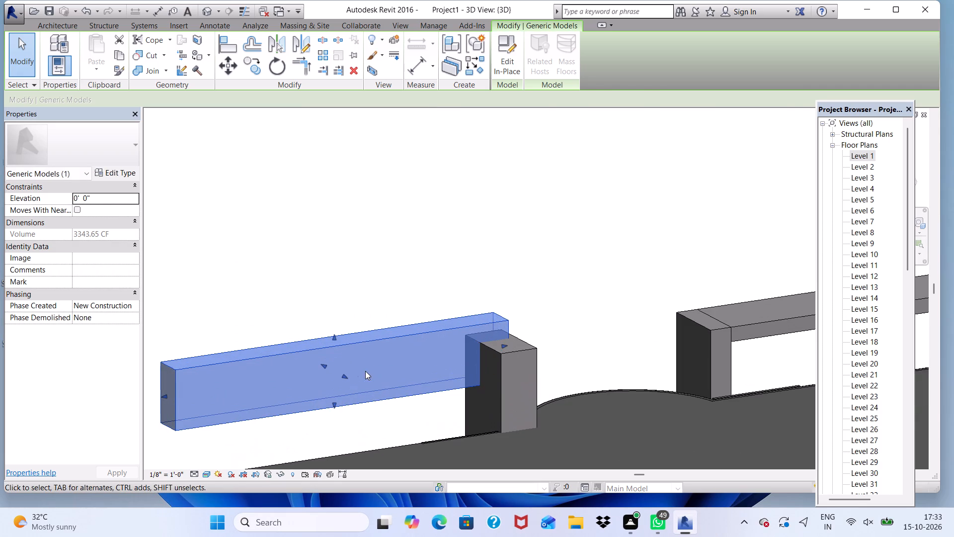
pyautogui.moveTo(343, 374); pyautogui.dragTo(354, 387)
pyautogui.moveTo(357, 384); pyautogui.dragTo(359, 389)
pyautogui.click(359, 389)
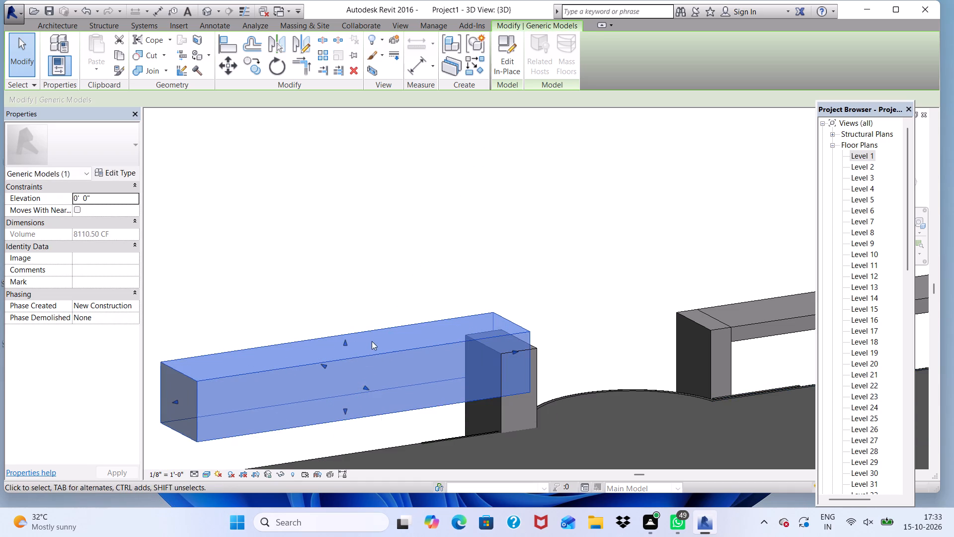
# Lower the top face of the shorter roof beam to the level of the shaft's top, and deselect it.
pyautogui.scroll(3, 373, 337)
pyautogui.moveTo(326, 343); pyautogui.dragTo(336, 371)
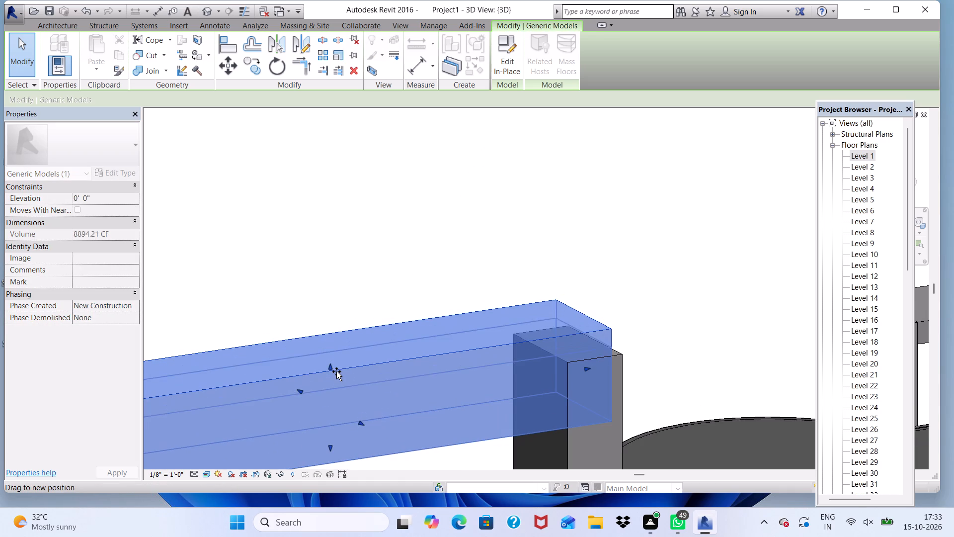
pyautogui.moveTo(336, 371); pyautogui.dragTo(340, 380)
pyautogui.scroll(-4, 380, 369)
pyautogui.scroll(-2, 470, 331)
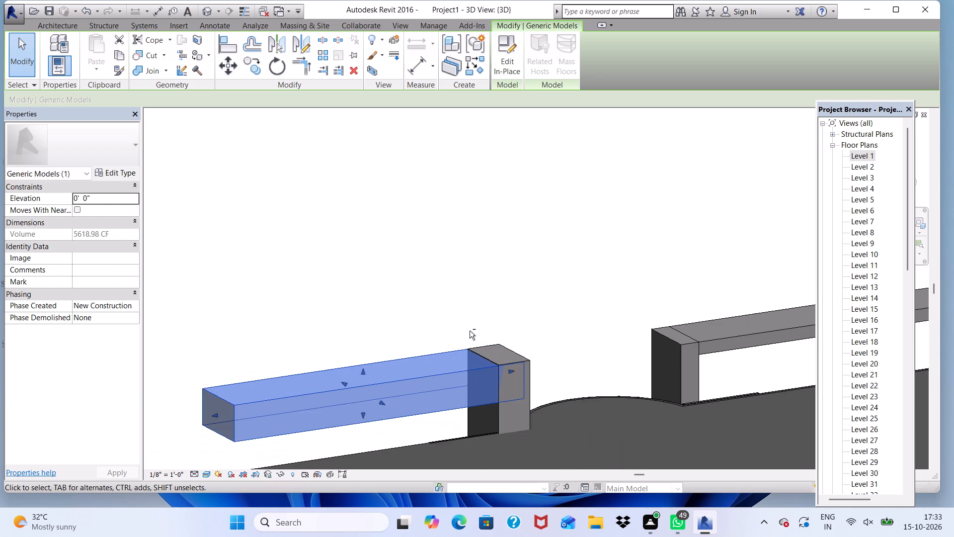
pyautogui.click(465, 303)
# Examine the resized roof beam up close and the whole tower from the side, front and above.
pyautogui.scroll(-2, 458, 332)
pyautogui.keyDown('shift'); pyautogui.moveTo(472, 376); pyautogui.dragTo(741, 315, button='middle'); pyautogui.keyUp('shift')
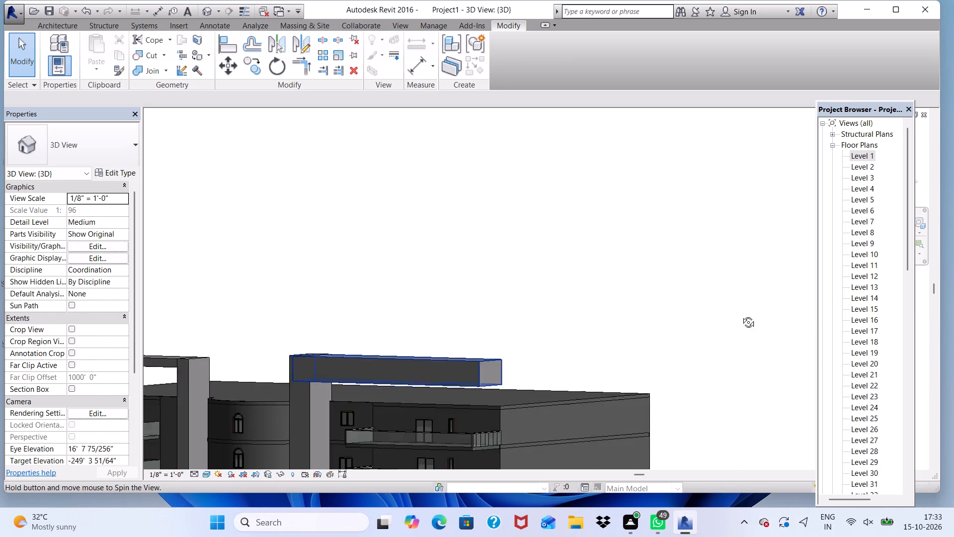
pyautogui.keyDown('shift'); pyautogui.moveTo(741, 315); pyautogui.dragTo(752, 314, button='middle'); pyautogui.keyUp('shift')
pyautogui.keyDown('shift'); pyautogui.scroll(5, 392, 356); pyautogui.keyUp('shift')
pyautogui.keyDown('shift'); pyautogui.scroll(-2, 382, 356); pyautogui.keyUp('shift')
pyautogui.keyDown('shift'); pyautogui.scroll(3, 290, 376); pyautogui.keyUp('shift')
pyautogui.scroll(-8, 371, 345)
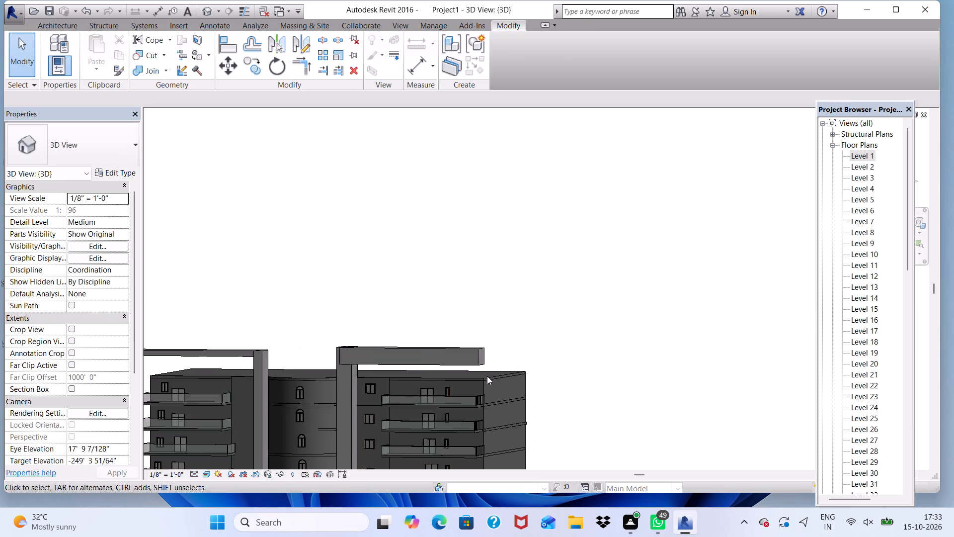
pyautogui.scroll(-2, 487, 376)
pyautogui.keyDown('shift'); pyautogui.moveTo(471, 442); pyautogui.dragTo(617, 402, button='middle'); pyautogui.keyUp('shift')
pyautogui.scroll(1, 578, 351)
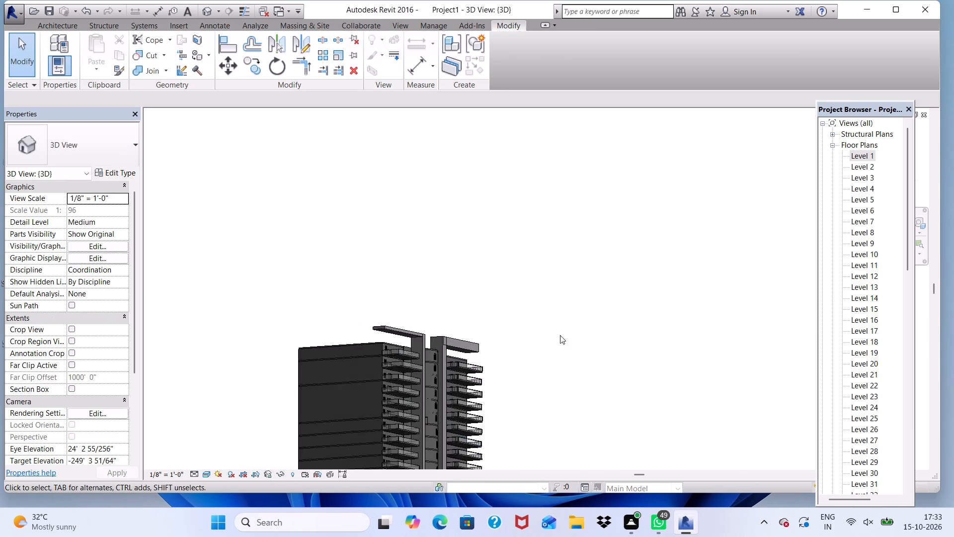
pyautogui.scroll(-7, 530, 337)
pyautogui.keyDown('shift'); pyautogui.moveTo(590, 383); pyautogui.dragTo(482, 382, button='middle'); pyautogui.keyUp('shift')
pyautogui.scroll(5, 511, 385)
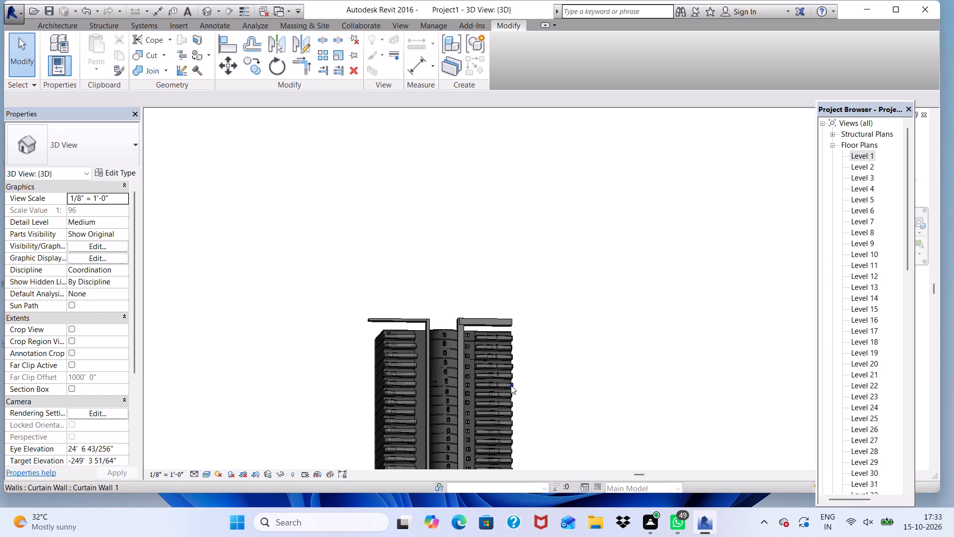
pyautogui.scroll(-3, 511, 386)
pyautogui.scroll(3, 448, 356)
pyautogui.scroll(-6, 448, 356)
pyautogui.scroll(4, 460, 367)
pyautogui.scroll(-5, 462, 359)
pyautogui.scroll(5, 475, 392)
pyautogui.scroll(-5, 475, 393)
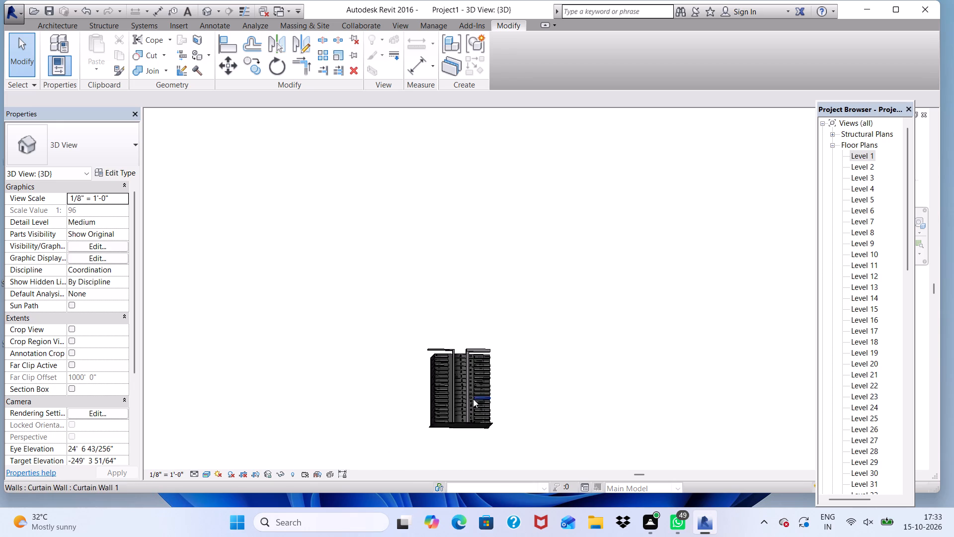
pyautogui.scroll(-2, 473, 399)
pyautogui.keyDown('shift'); pyautogui.moveTo(480, 417); pyautogui.dragTo(479, 498, button='middle'); pyautogui.keyUp('shift')
pyautogui.scroll(6, 466, 384)
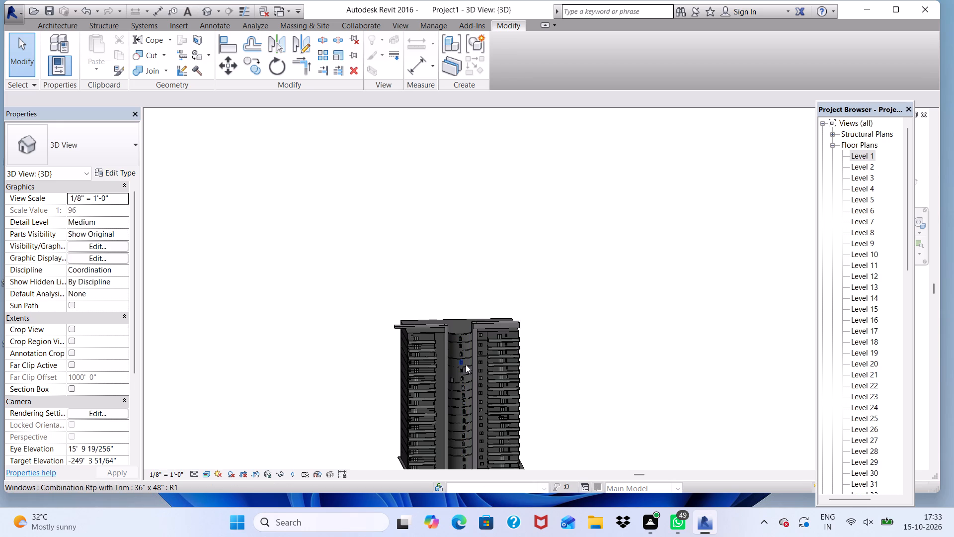
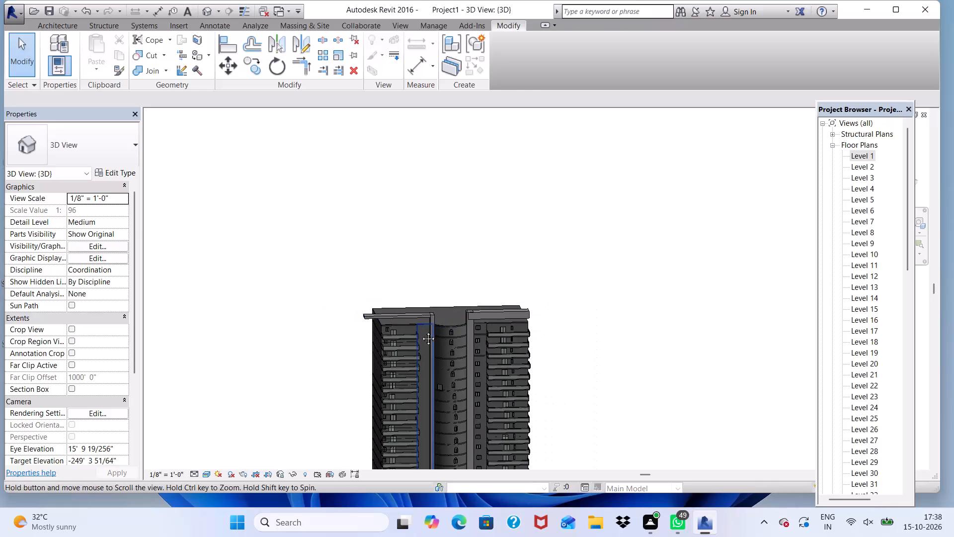
# Make the shorter roof beam thinner by raising its underside, and deselect it.
pyautogui.moveTo(421, 331); pyautogui.dragTo(520, 302, button='middle')
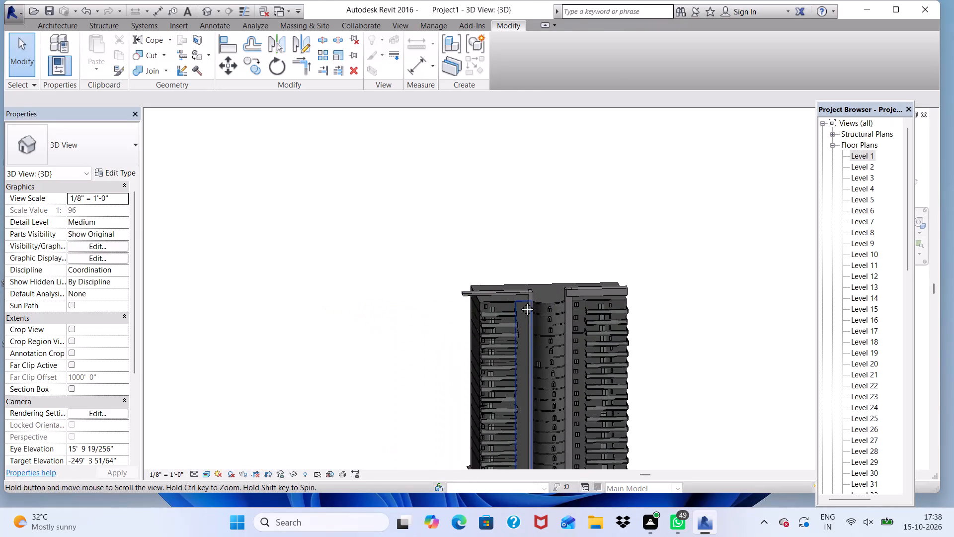
pyautogui.moveTo(520, 302); pyautogui.dragTo(498, 289, button='middle')
pyautogui.scroll(5, 510, 311)
pyautogui.keyDown('shift'); pyautogui.scroll(-1, 542, 324); pyautogui.keyUp('shift')
pyautogui.keyDown('shift'); pyautogui.moveTo(542, 324); pyautogui.dragTo(463, 255, button='middle'); pyautogui.keyUp('shift')
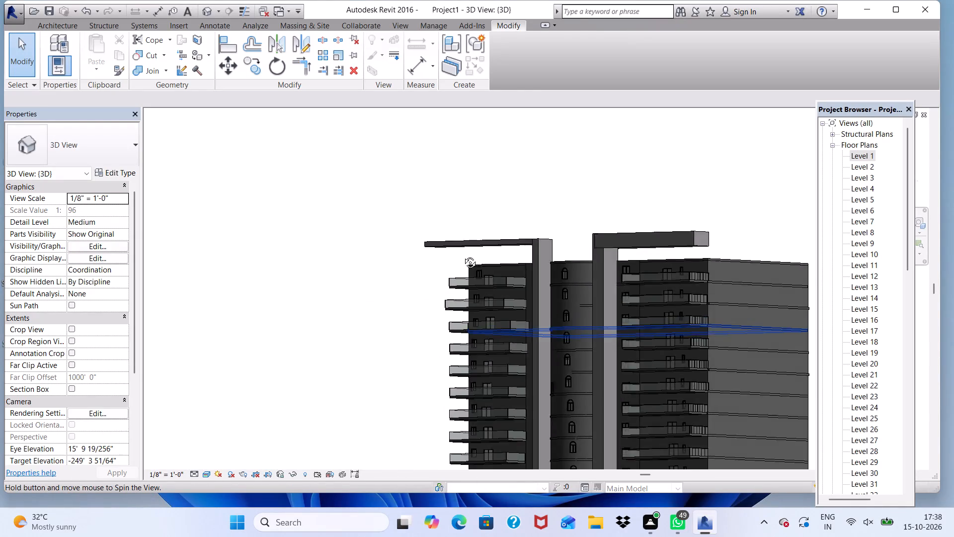
pyautogui.keyDown('shift'); pyautogui.moveTo(463, 255); pyautogui.dragTo(571, 239, button='middle'); pyautogui.keyUp('shift')
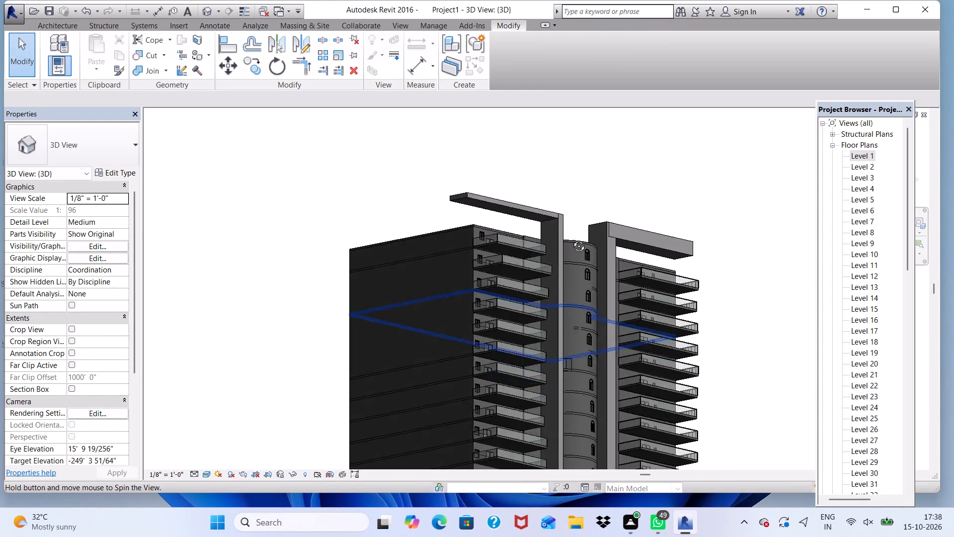
pyautogui.keyDown('shift'); pyautogui.moveTo(571, 239); pyautogui.dragTo(463, 335, button='middle'); pyautogui.keyUp('shift')
pyautogui.keyDown('shift'); pyautogui.scroll(8, 621, 275); pyautogui.keyUp('shift')
pyautogui.click(651, 240)
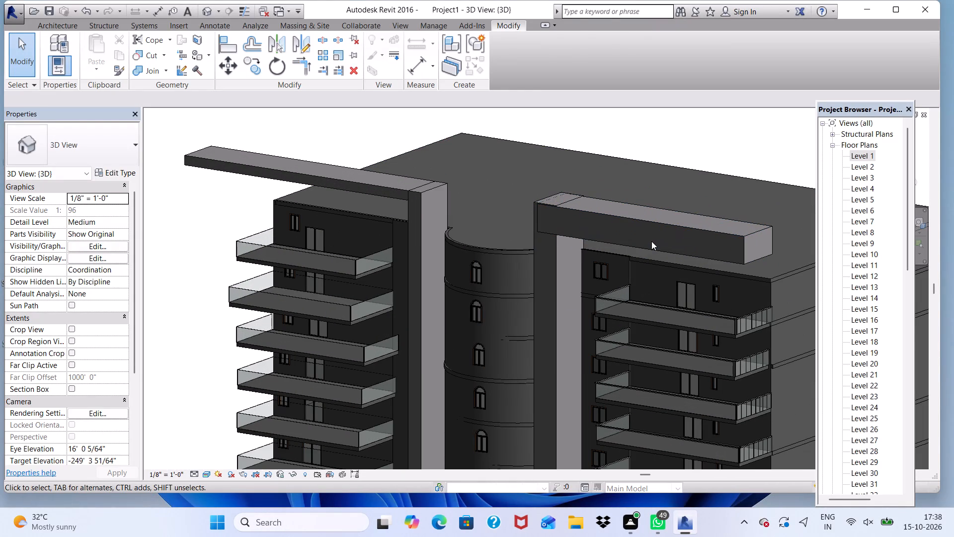
pyautogui.click(651, 244)
pyautogui.scroll(3, 651, 244)
pyautogui.click(651, 249)
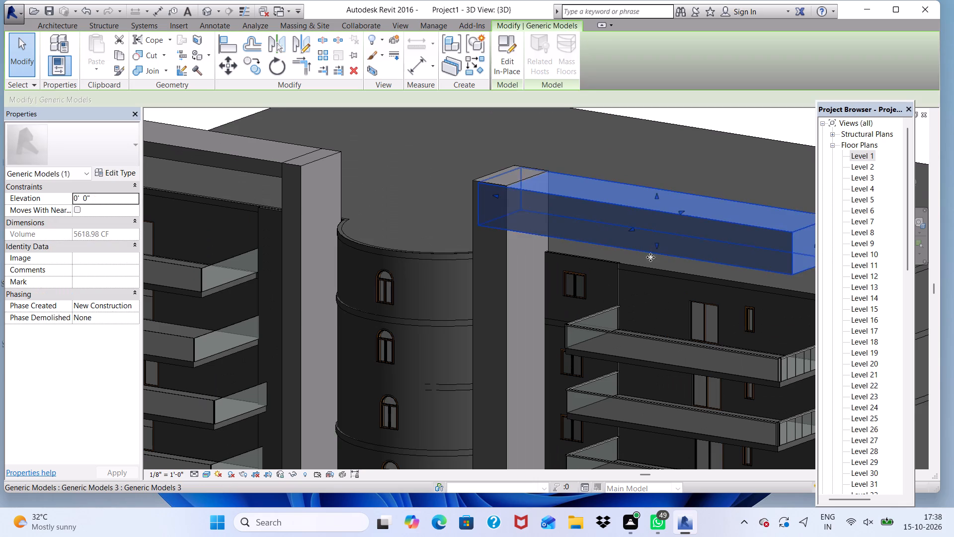
pyautogui.scroll(4, 650, 257)
pyautogui.moveTo(662, 243); pyautogui.dragTo(662, 218)
pyautogui.scroll(-4, 636, 216)
pyautogui.scroll(-9, 581, 189)
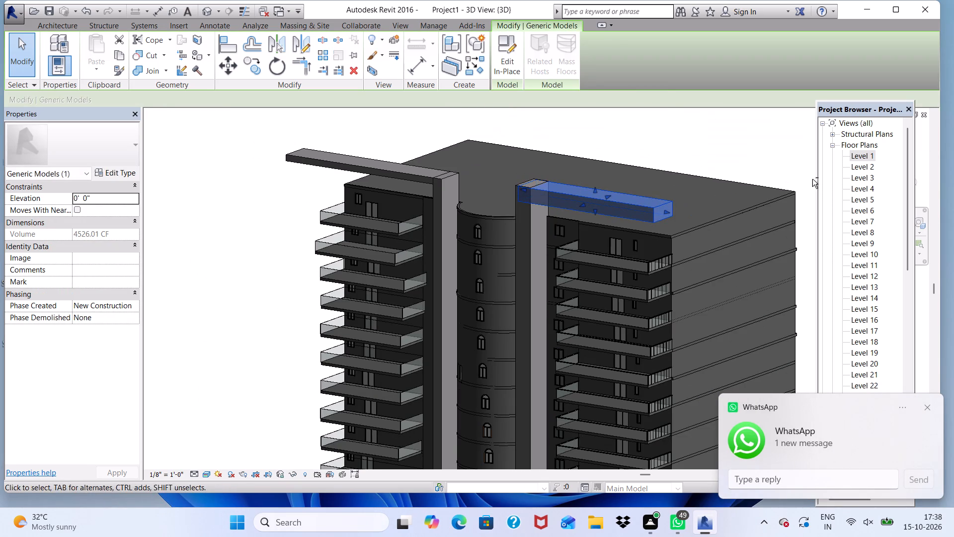
pyautogui.keyDown('shift'); pyautogui.click(807, 177); pyautogui.keyUp('shift')
pyautogui.scroll(-1, 597, 222)
pyautogui.click(690, 143)
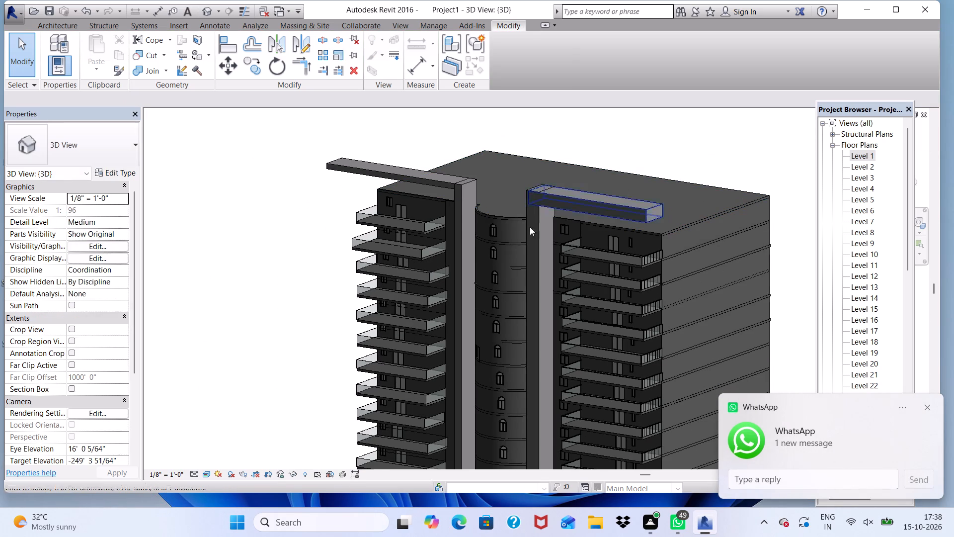
# Reduce the depth of the shaft under the shorter roof beam to about half by pushing its front face back, and deselect it.
pyautogui.scroll(-1, 514, 250)
pyautogui.middleClick(517, 251)
pyautogui.moveTo(568, 278); pyautogui.dragTo(723, 226, button='middle')
pyautogui.keyDown('shift'); pyautogui.scroll(5, 509, 268); pyautogui.keyUp('shift')
pyautogui.keyDown('shift'); pyautogui.scroll(4, 525, 221); pyautogui.keyUp('shift')
pyautogui.click(534, 232)
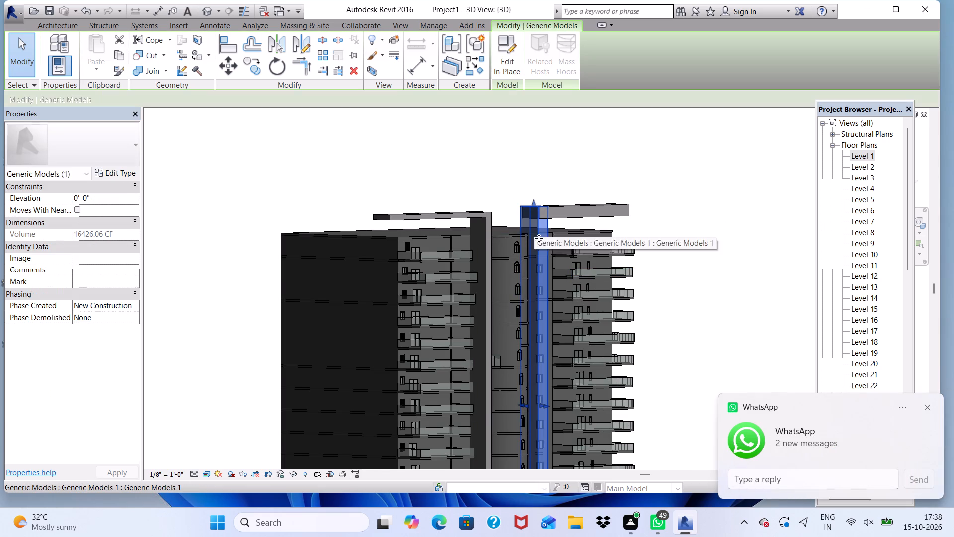
pyautogui.scroll(3, 514, 404)
pyautogui.scroll(5, 561, 420)
pyautogui.scroll(-1, 561, 416)
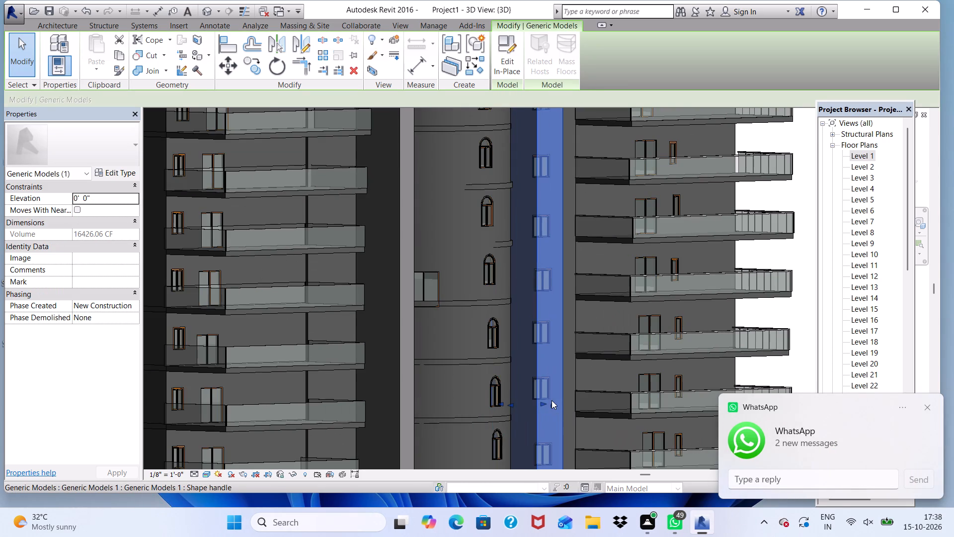
pyautogui.click(552, 404)
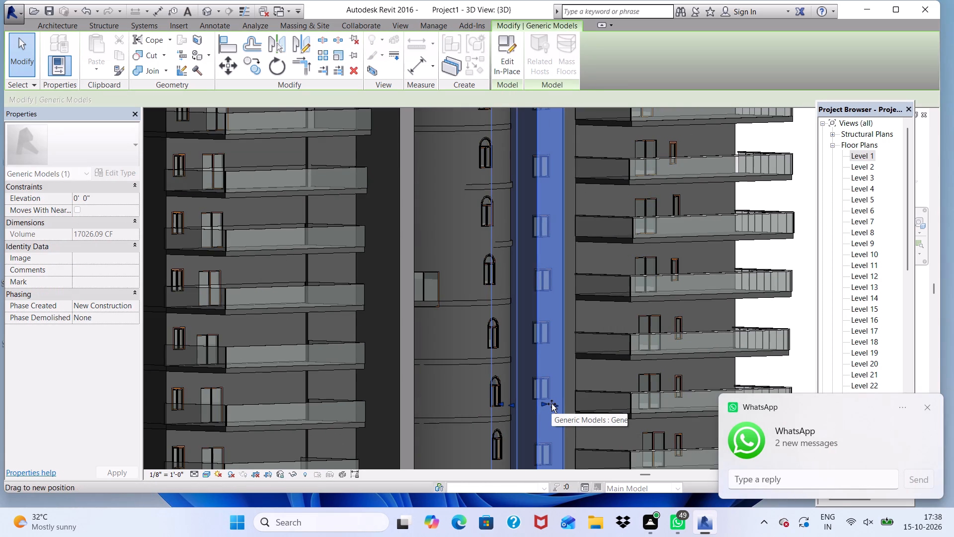
pyautogui.moveTo(552, 404); pyautogui.dragTo(527, 413)
pyautogui.scroll(-5, 539, 375)
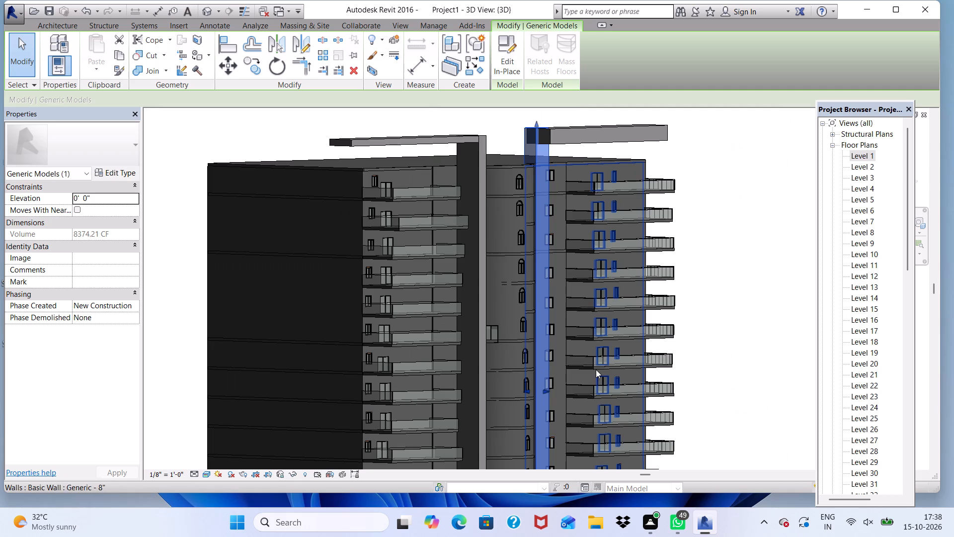
pyautogui.click(714, 255)
# Move the rear face of the shorter roof beam slightly forward to line up with its shaft's rear face, and deselect it.
pyautogui.scroll(-3, 620, 313)
pyautogui.keyDown('shift'); pyautogui.moveTo(591, 334); pyautogui.dragTo(453, 379, button='middle'); pyautogui.keyUp('shift')
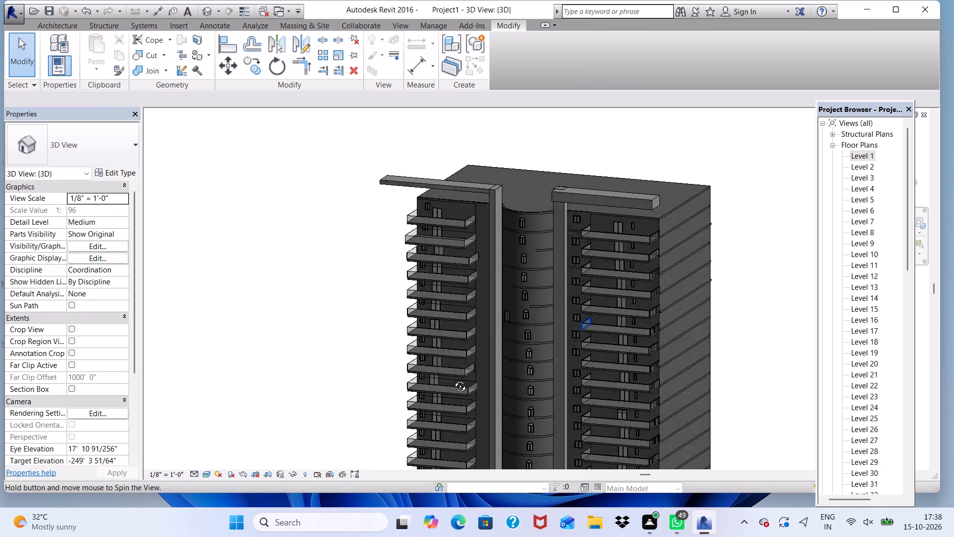
pyautogui.keyDown('shift'); pyautogui.moveTo(453, 379); pyautogui.dragTo(472, 296, button='middle'); pyautogui.keyUp('shift')
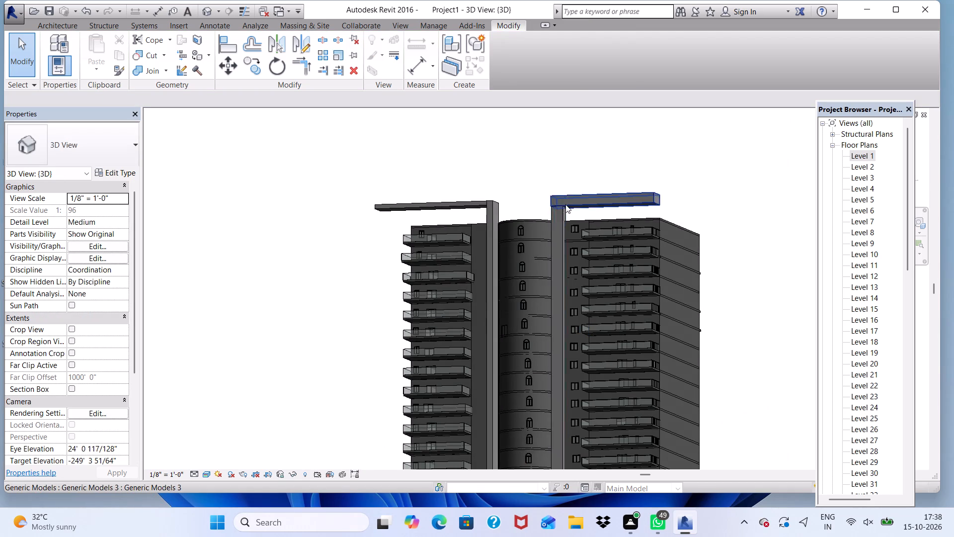
pyautogui.scroll(7, 565, 204)
pyautogui.click(565, 204)
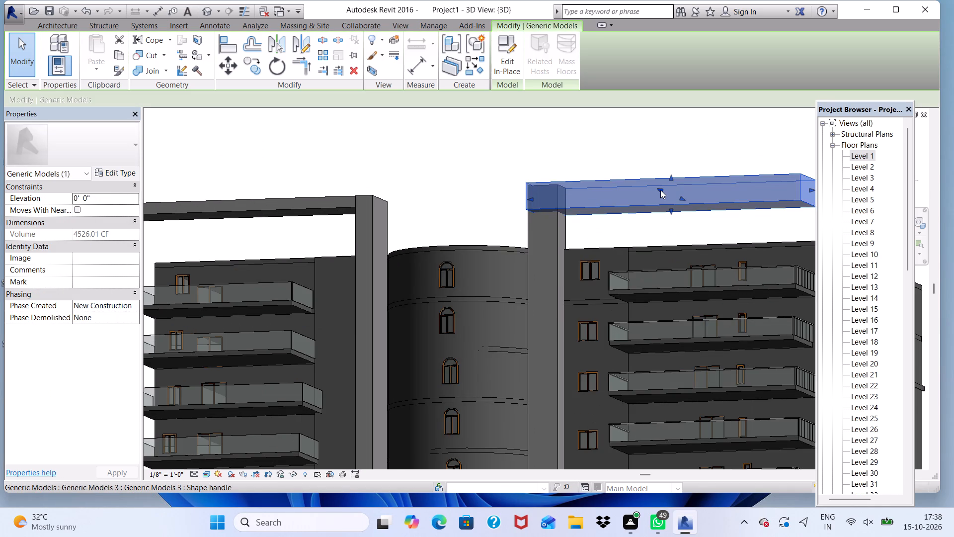
pyautogui.moveTo(660, 190); pyautogui.dragTo(666, 192)
pyautogui.click(666, 192)
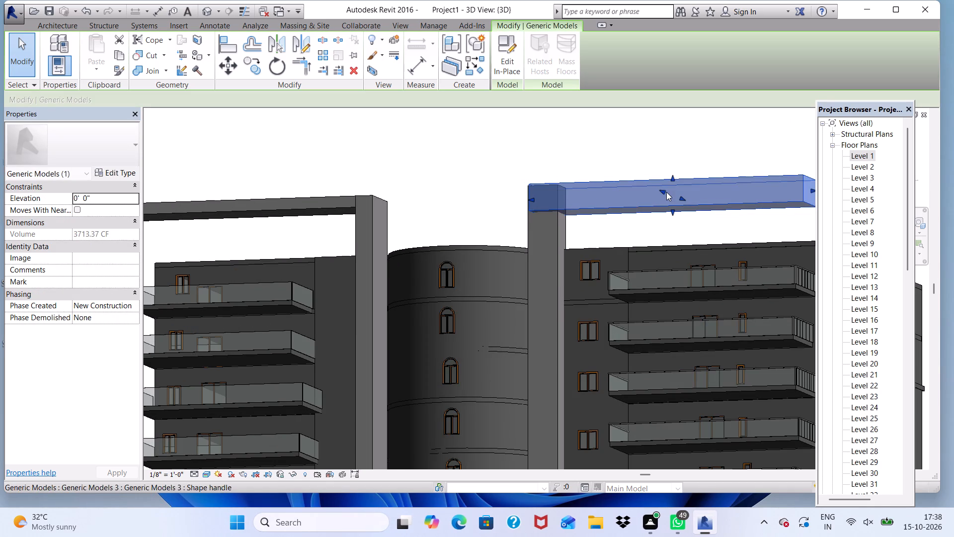
pyautogui.click(576, 148)
# Push the front face of the shorter roof beam back flush with its shaft's front face, and lower the beam's underside slightly.
pyautogui.scroll(-4, 528, 210)
pyautogui.keyDown('shift'); pyautogui.moveTo(554, 283); pyautogui.dragTo(674, 347, button='middle'); pyautogui.keyUp('shift')
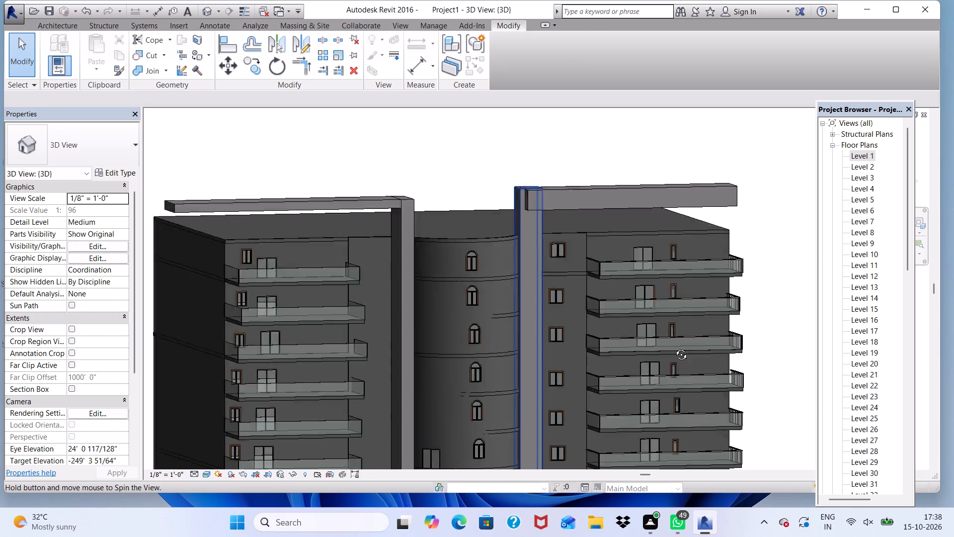
pyautogui.keyDown('shift'); pyautogui.moveTo(674, 347); pyautogui.dragTo(740, 349, button='middle'); pyautogui.keyUp('shift')
pyautogui.keyDown('shift'); pyautogui.scroll(7, 602, 229); pyautogui.keyUp('shift')
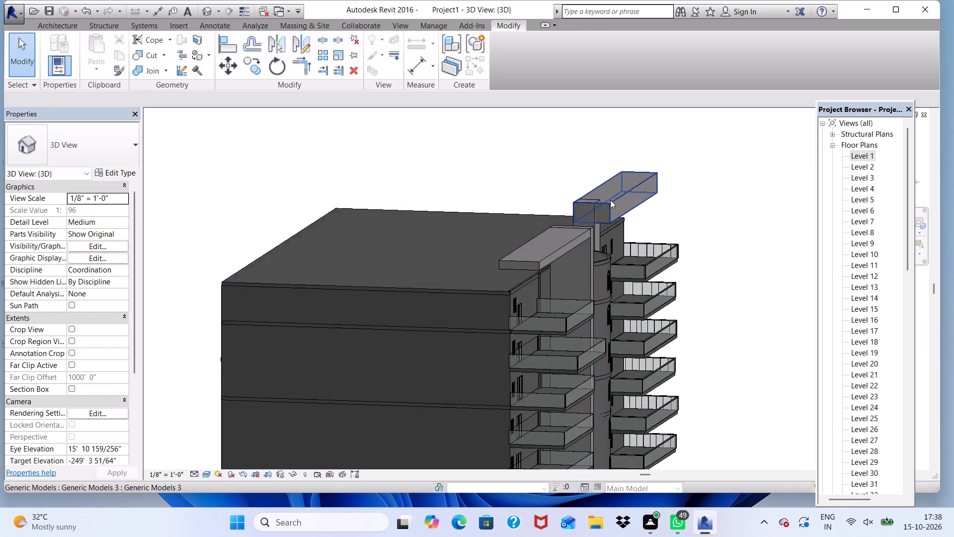
pyautogui.keyDown('shift'); pyautogui.scroll(7, 610, 200); pyautogui.keyUp('shift')
pyautogui.click(610, 235)
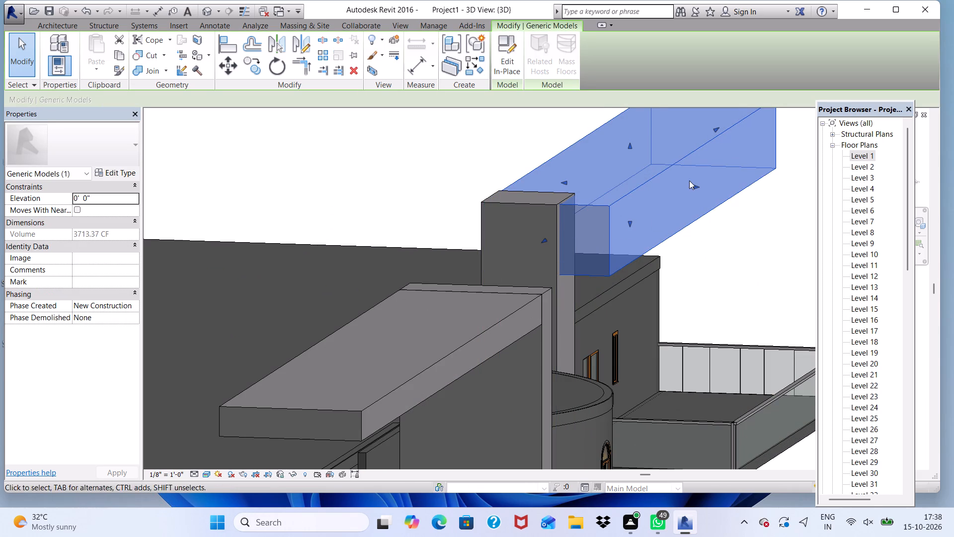
pyautogui.moveTo(695, 187); pyautogui.dragTo(643, 198)
pyautogui.moveTo(643, 198); pyautogui.dragTo(625, 204)
pyautogui.click(602, 177)
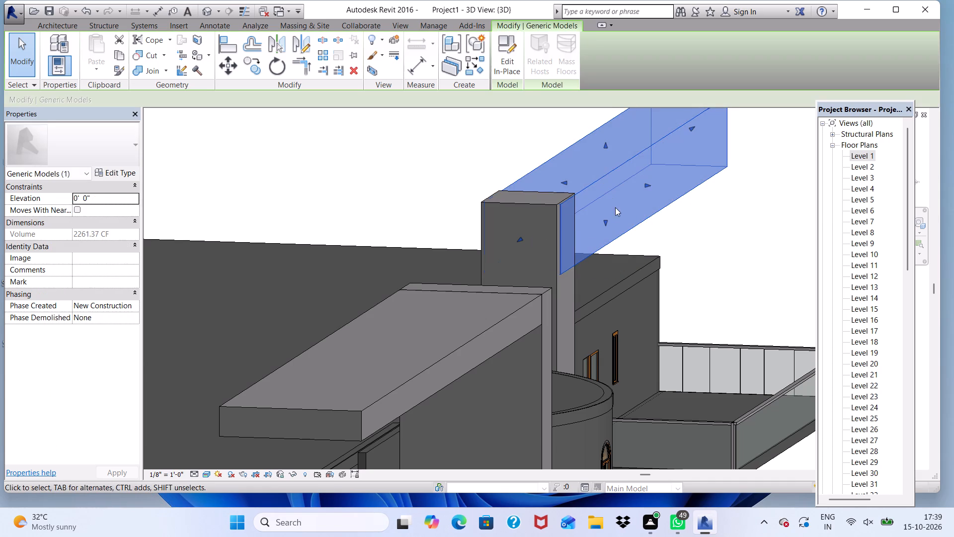
pyautogui.moveTo(647, 183); pyautogui.dragTo(617, 188)
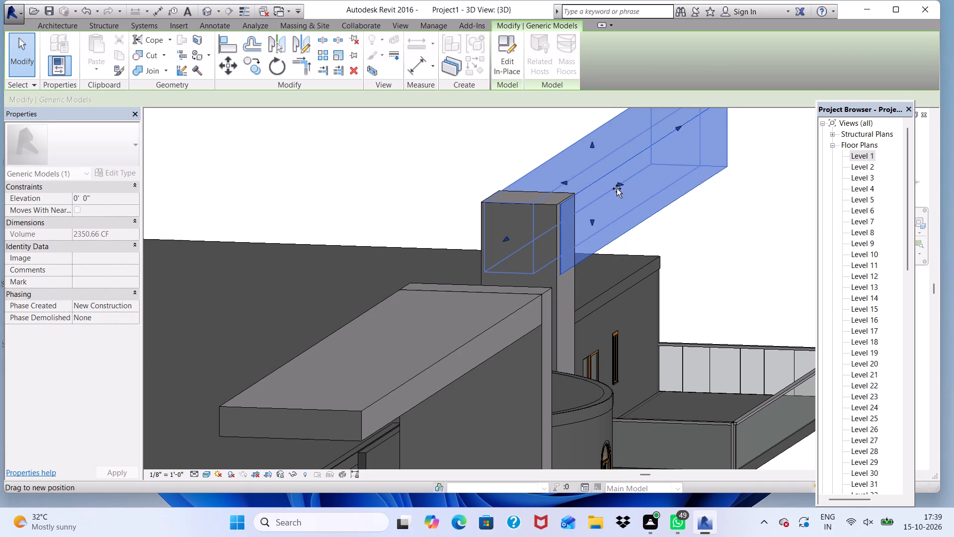
pyautogui.moveTo(617, 188); pyautogui.dragTo(638, 196)
pyautogui.moveTo(604, 221); pyautogui.dragTo(590, 229)
pyautogui.keyDown('shift'); pyautogui.click(709, 209); pyautogui.keyUp('shift')
pyautogui.scroll(-3, 674, 218)
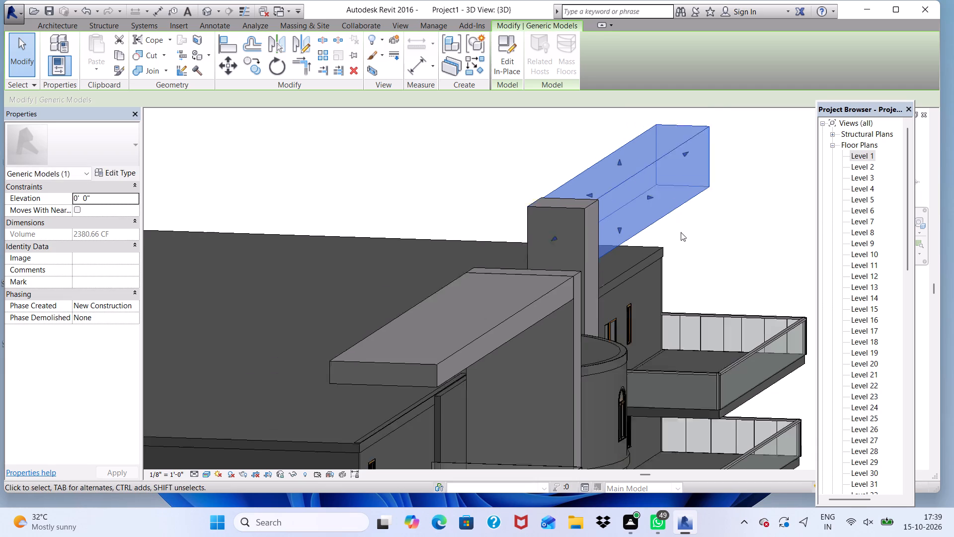
pyautogui.click(708, 234)
# Thicken the longer roof beam by lowering its underside to roughly match the shorter beam, and deselect it.
pyautogui.scroll(-8, 641, 220)
pyautogui.keyDown('shift'); pyautogui.moveTo(672, 288); pyautogui.dragTo(521, 228, button='middle'); pyautogui.keyUp('shift')
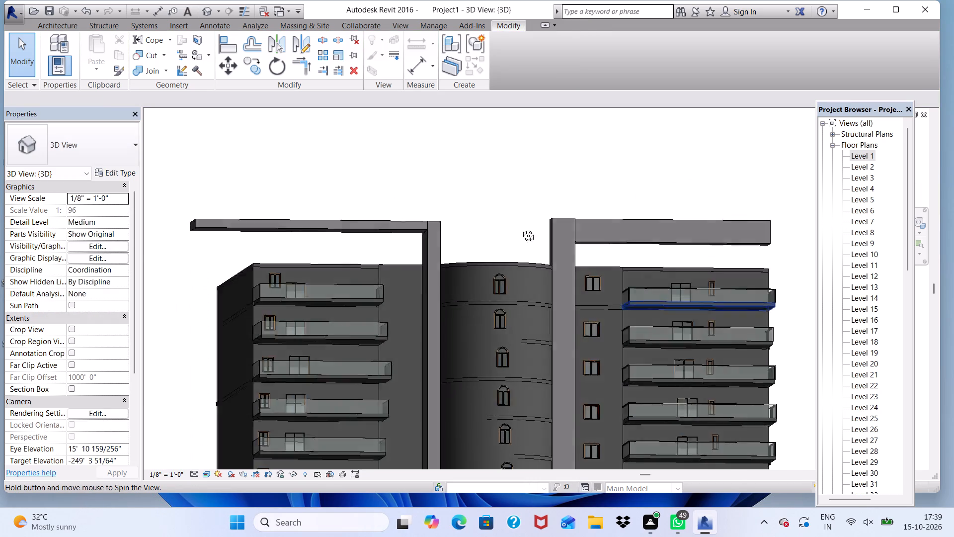
pyautogui.keyDown('shift'); pyautogui.moveTo(521, 228); pyautogui.dragTo(474, 353, button='middle'); pyautogui.keyUp('shift')
pyautogui.scroll(2, 543, 295)
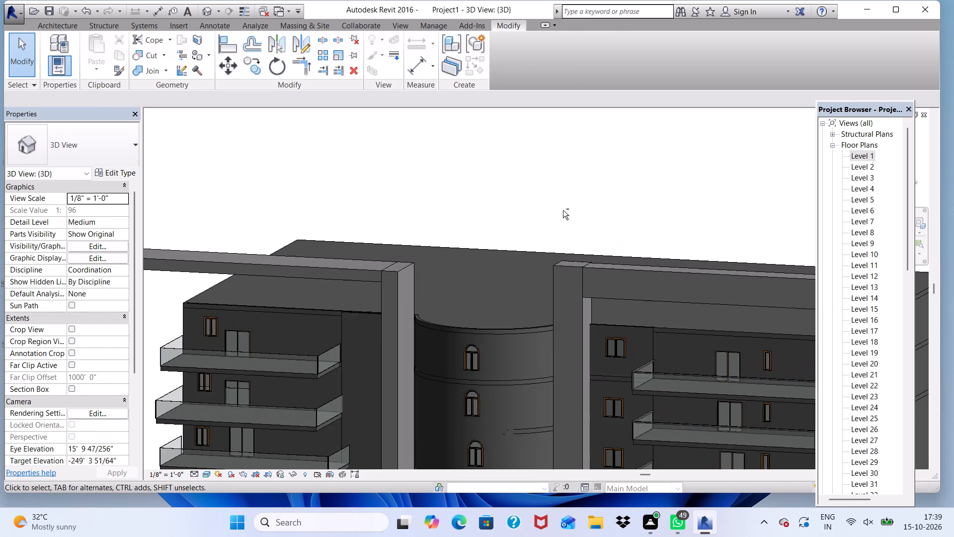
pyautogui.keyDown('shift'); pyautogui.scroll(-14, 563, 210); pyautogui.keyUp('shift')
pyautogui.scroll(1, 585, 303)
pyautogui.scroll(-2, 580, 290)
pyautogui.keyDown('shift'); pyautogui.moveTo(581, 319); pyautogui.dragTo(547, 271, button='middle'); pyautogui.keyUp('shift')
pyautogui.scroll(15, 589, 274)
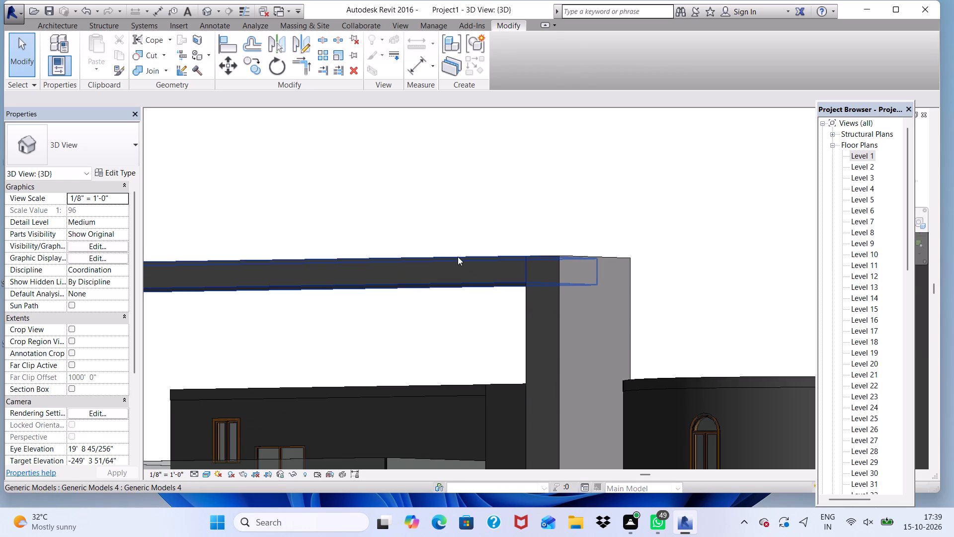
pyautogui.click(458, 257)
pyautogui.scroll(-4, 469, 268)
pyautogui.moveTo(514, 311); pyautogui.dragTo(616, 256, button='middle')
pyautogui.scroll(3, 488, 216)
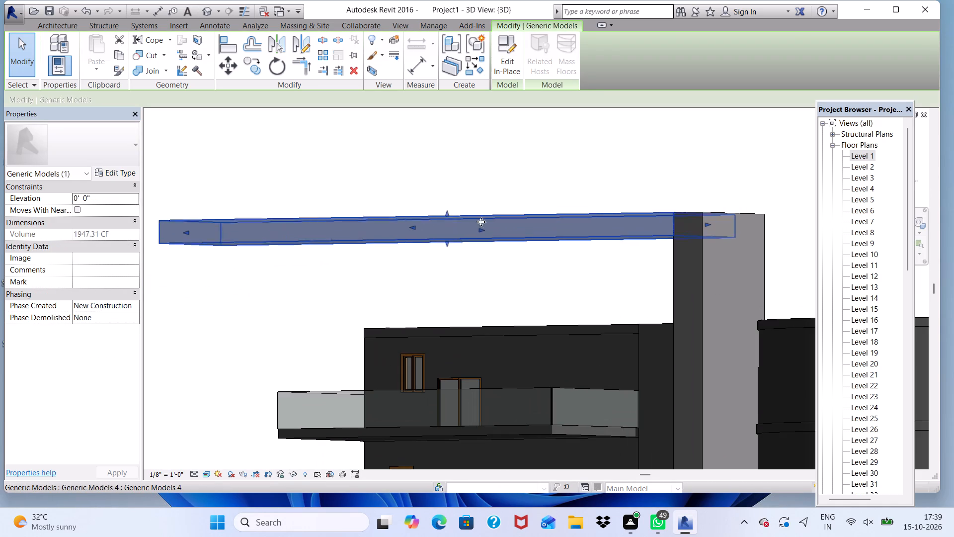
pyautogui.moveTo(449, 243); pyautogui.dragTo(448, 255)
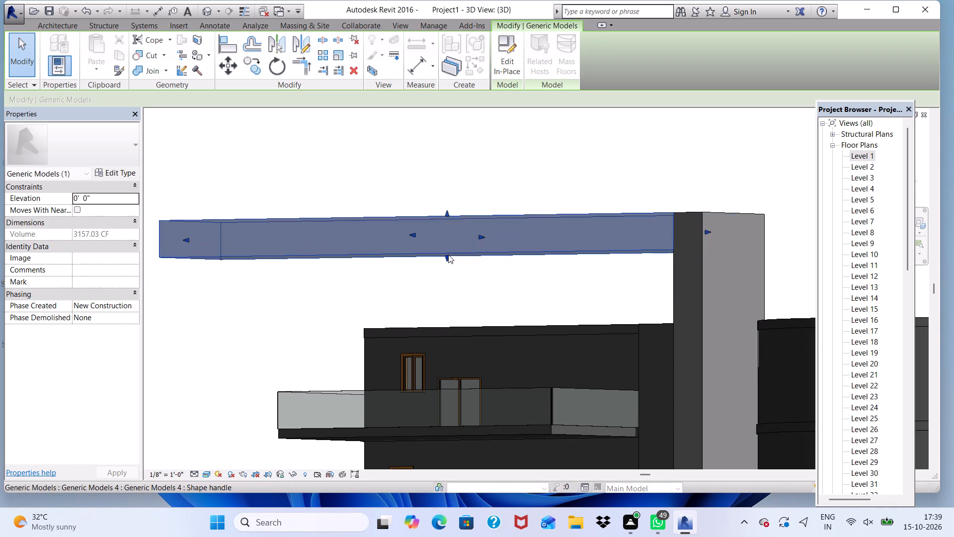
pyautogui.scroll(-4, 454, 250)
pyautogui.keyDown('shift'); pyautogui.moveTo(500, 263); pyautogui.dragTo(658, 262, button='middle'); pyautogui.keyUp('shift')
pyautogui.keyDown('shift'); pyautogui.scroll(-1, 502, 265); pyautogui.keyUp('shift')
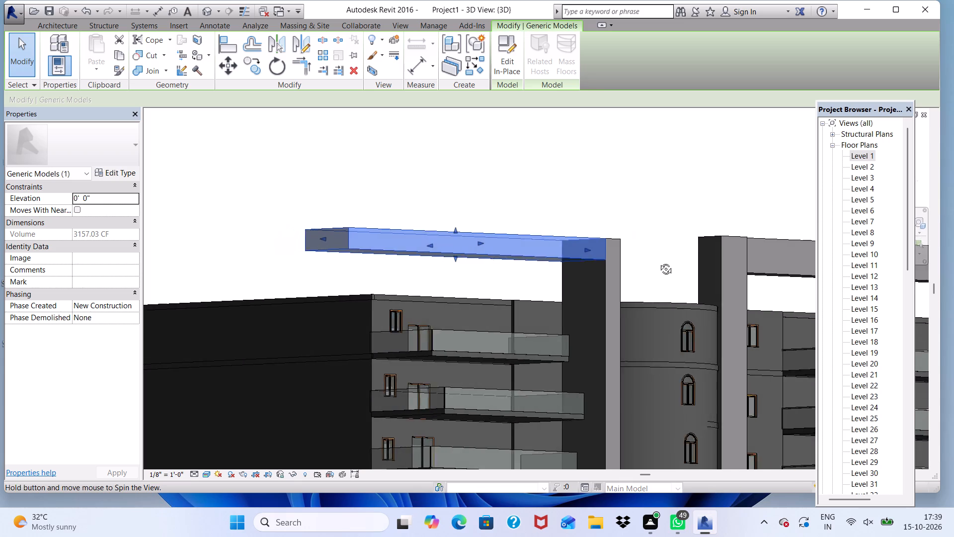
pyautogui.keyDown('shift'); pyautogui.moveTo(658, 262); pyautogui.dragTo(665, 272, button='middle'); pyautogui.keyUp('shift')
pyautogui.click(616, 186)
# Examine the resized roof beams and the whole tower from the front and from above, including the balcony facade up close.
pyautogui.scroll(-1, 619, 248)
pyautogui.keyDown('shift'); pyautogui.moveTo(621, 265); pyautogui.dragTo(571, 286, button='middle'); pyautogui.keyUp('shift')
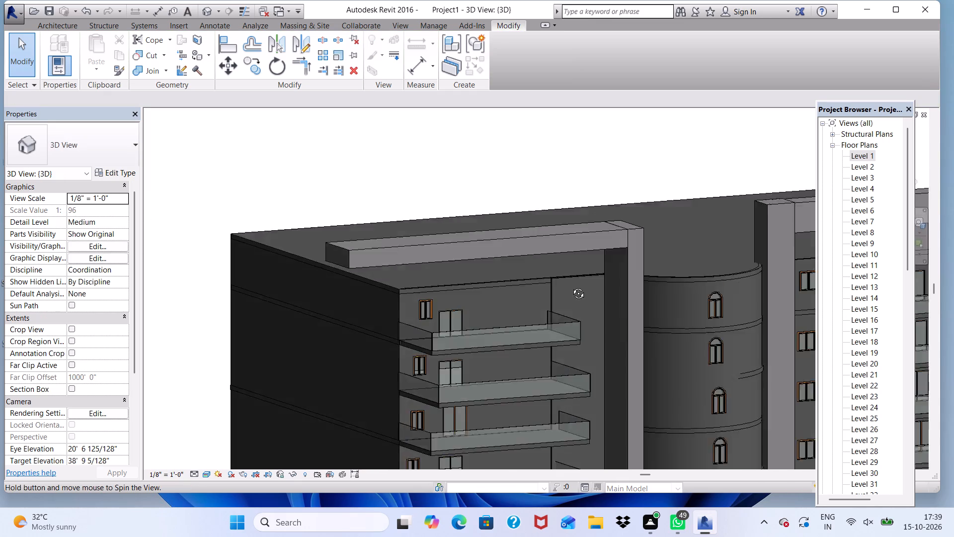
pyautogui.keyDown('shift'); pyautogui.moveTo(571, 286); pyautogui.dragTo(538, 262, button='middle'); pyautogui.keyUp('shift')
pyautogui.scroll(-11, 566, 217)
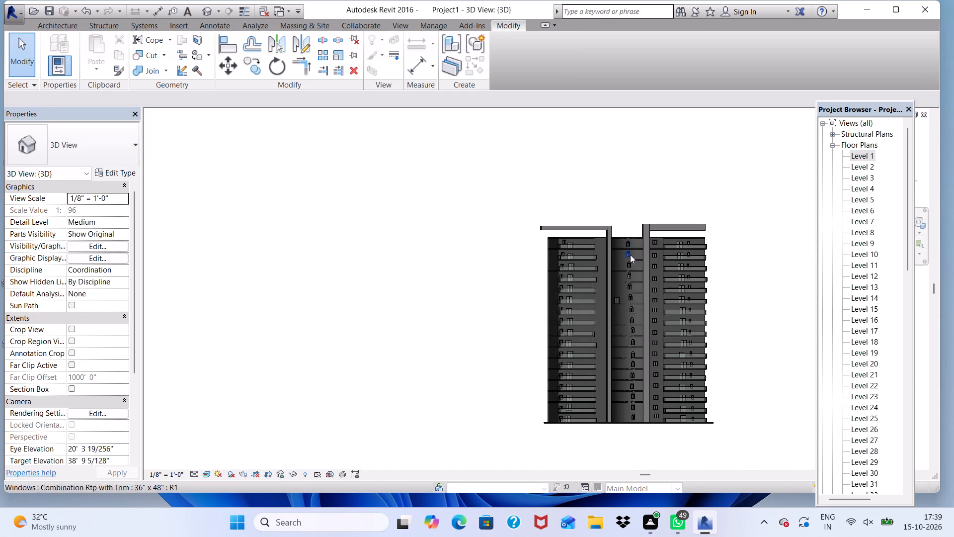
pyautogui.scroll(-3, 633, 252)
pyautogui.keyDown('shift'); pyautogui.moveTo(668, 377); pyautogui.dragTo(613, 409, button='middle'); pyautogui.keyUp('shift')
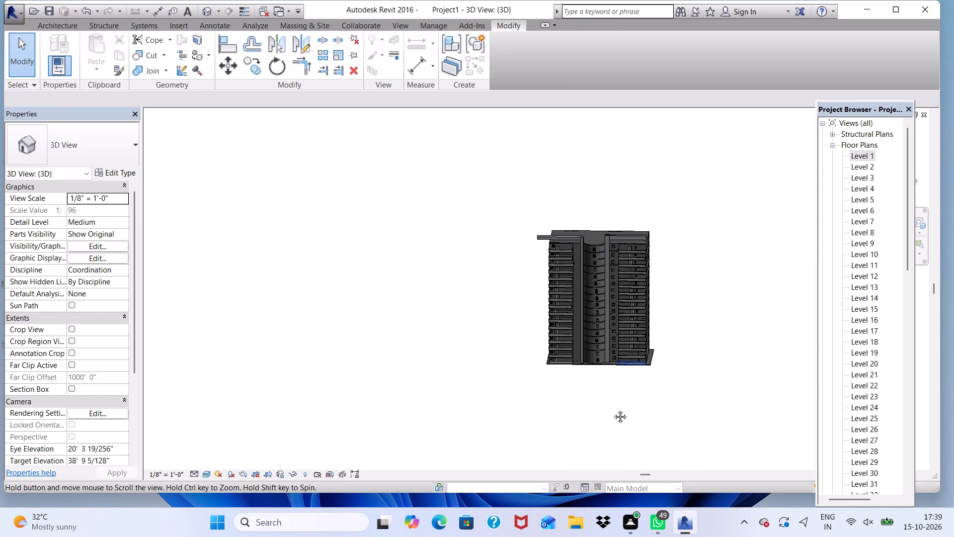
pyautogui.keyDown('shift'); pyautogui.moveTo(613, 409); pyautogui.dragTo(624, 390, button='middle'); pyautogui.keyUp('shift')
pyautogui.keyDown('shift'); pyautogui.scroll(11, 607, 297); pyautogui.keyUp('shift')
pyautogui.scroll(-6, 593, 212)
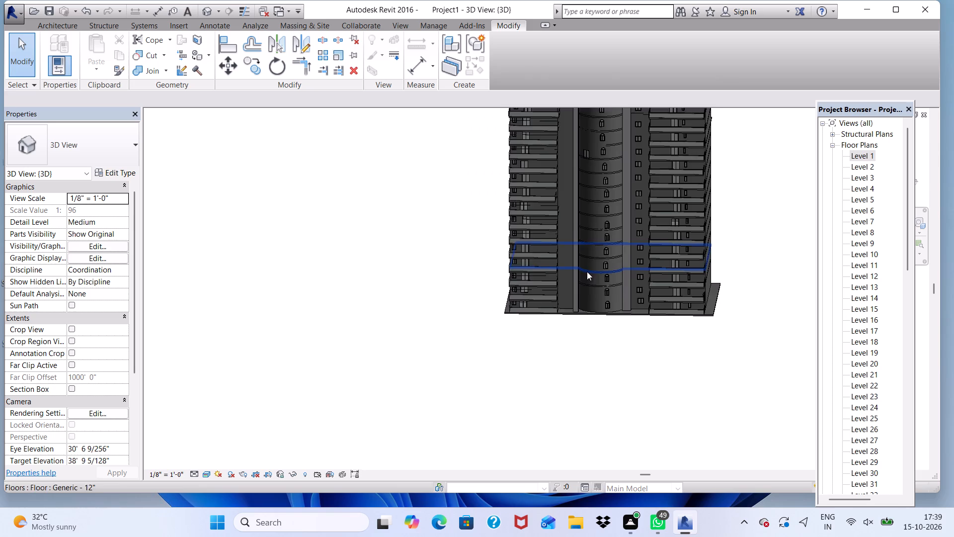
pyautogui.scroll(-2, 587, 271)
pyautogui.scroll(5, 534, 127)
pyautogui.scroll(8, 592, 151)
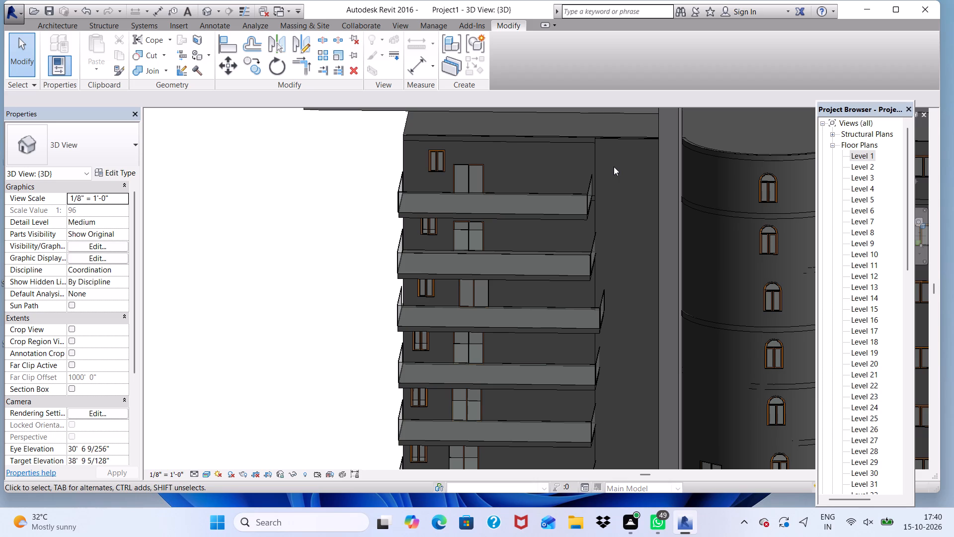
pyautogui.scroll(-5, 918, 296)
pyautogui.scroll(5, 708, 276)
pyautogui.scroll(-6, 693, 277)
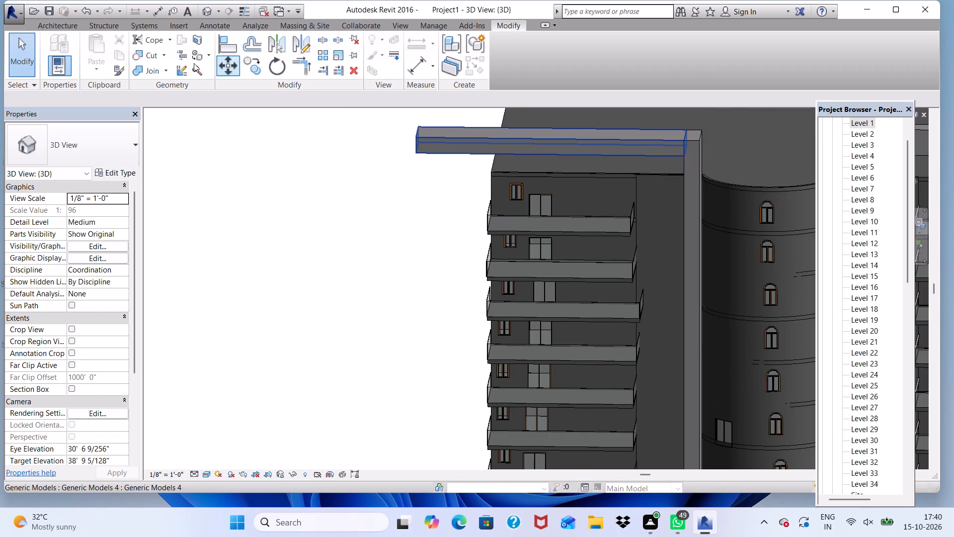
# Start the Window tool for placing windows in the facade walls.
pyautogui.click(63, 26)
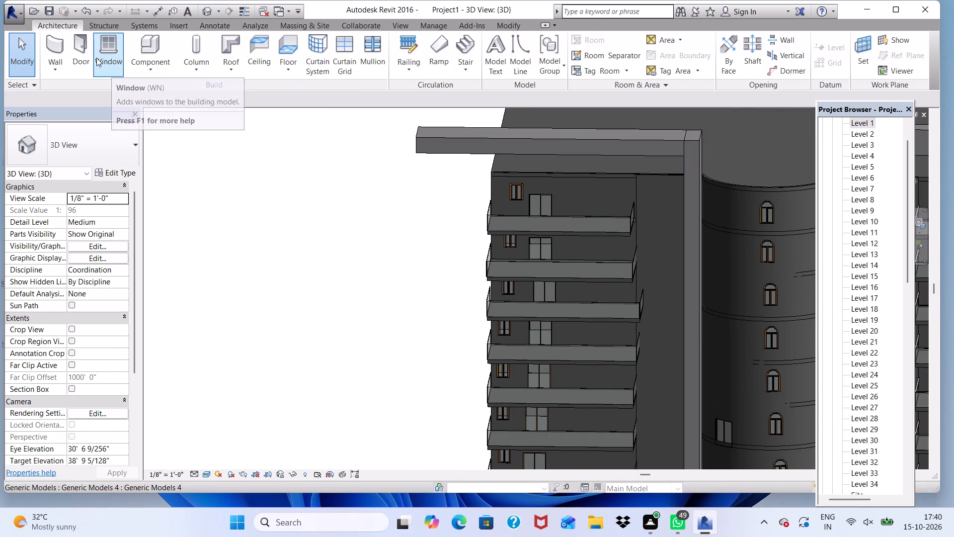
pyautogui.click(104, 56)
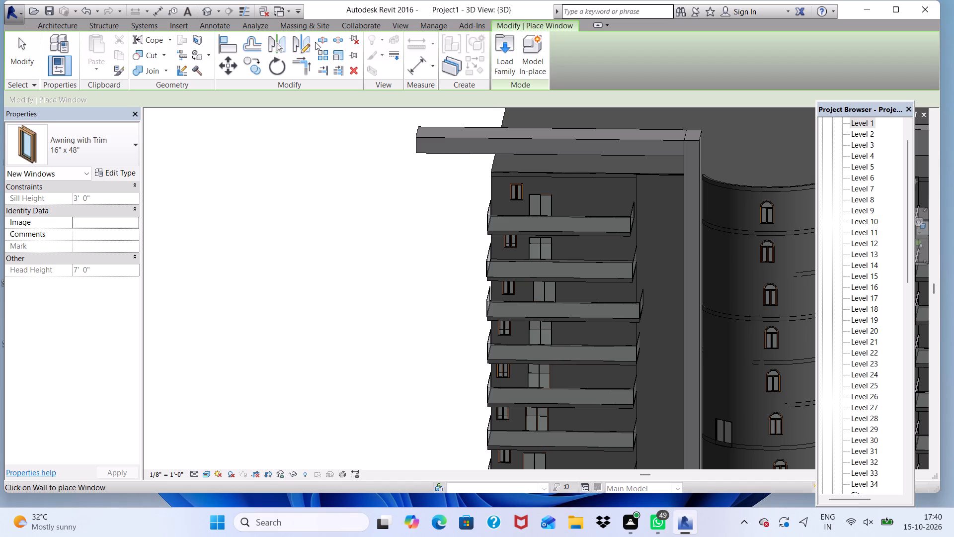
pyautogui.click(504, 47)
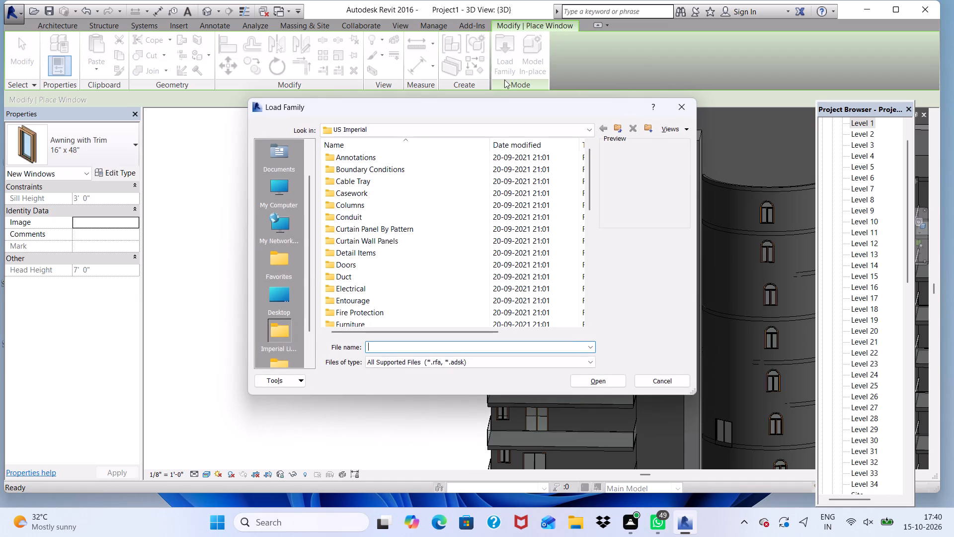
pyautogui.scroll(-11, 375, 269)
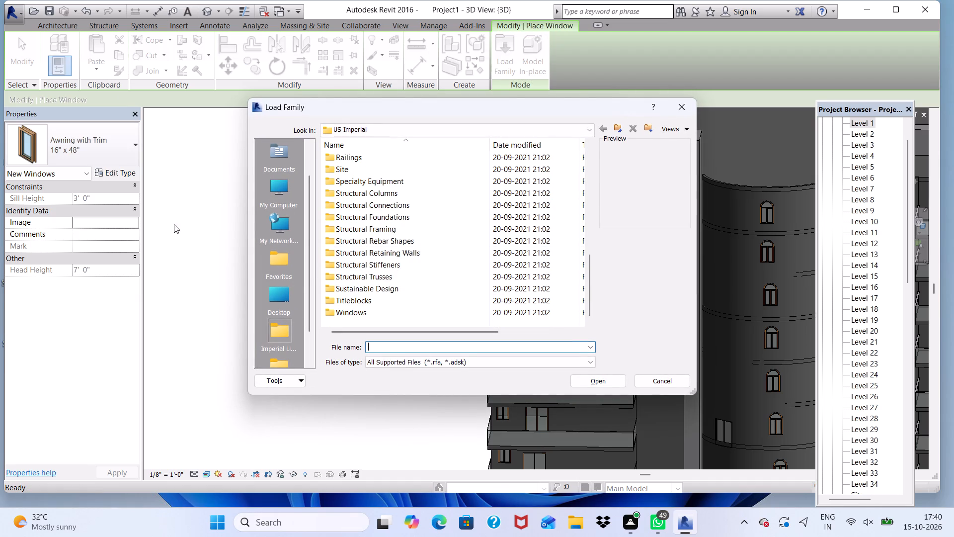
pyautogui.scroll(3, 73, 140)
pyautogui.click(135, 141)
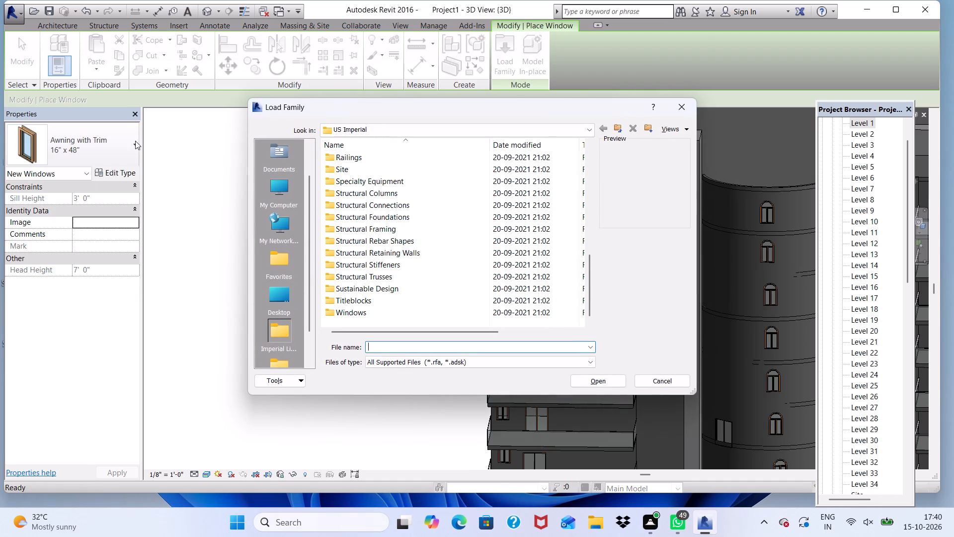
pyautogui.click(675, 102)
# Choose the Fixed 24" x 48" window and place one on each of the top two floors of the windowless wall strip between balconies and shaft.
pyautogui.scroll(2, 102, 85)
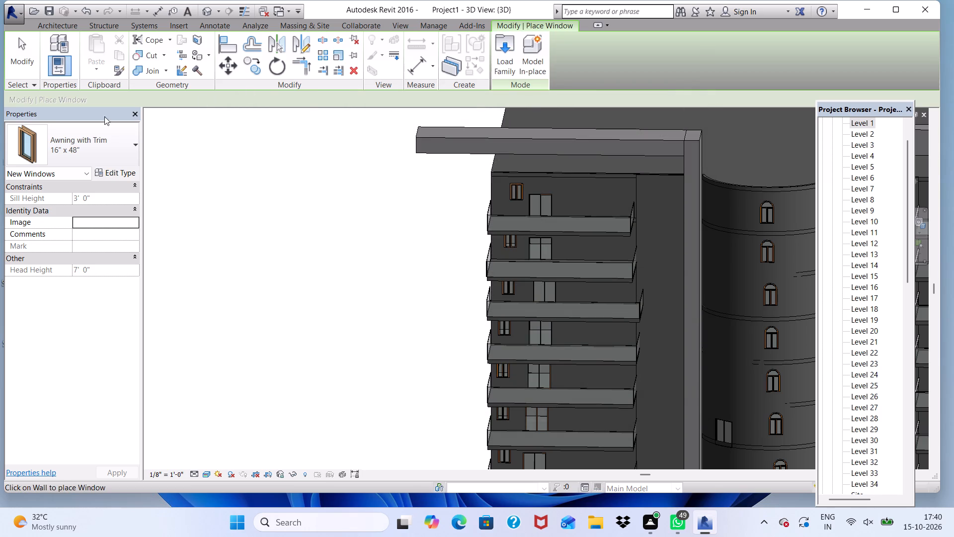
pyautogui.click(137, 145)
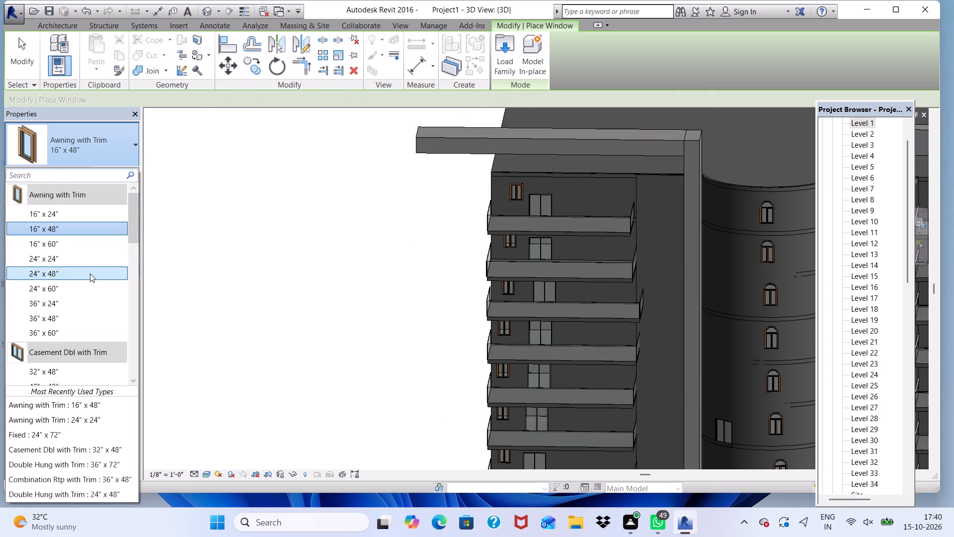
pyautogui.scroll(-8, 90, 273)
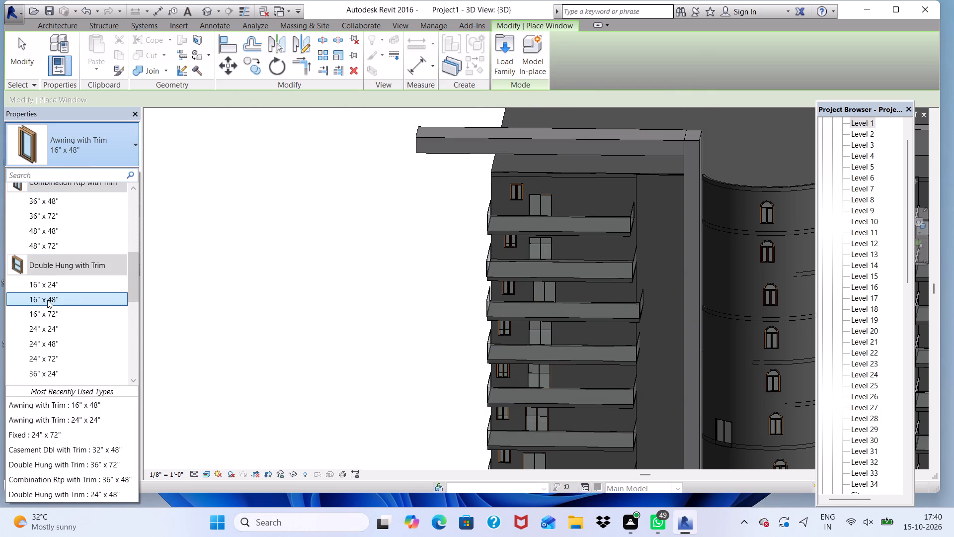
pyautogui.scroll(-3, 57, 272)
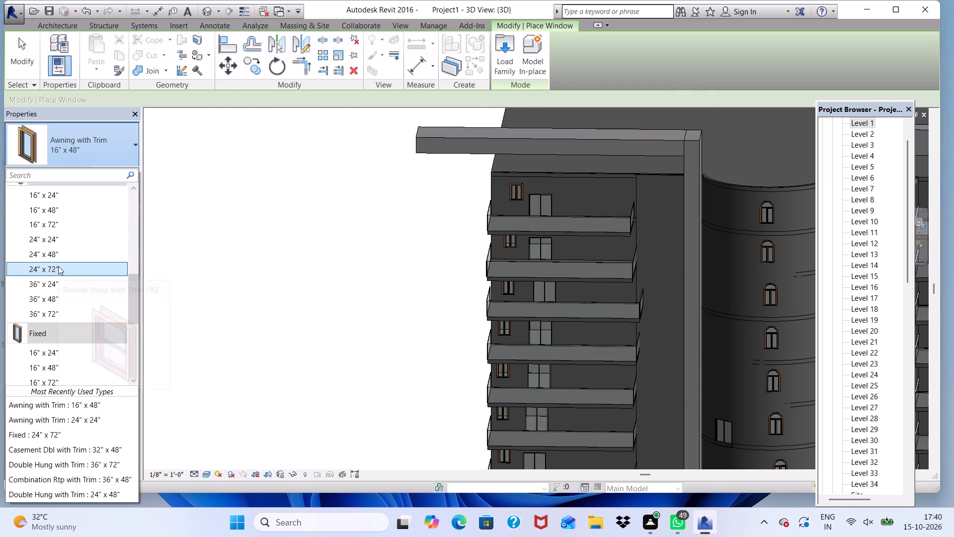
pyautogui.scroll(-5, 37, 298)
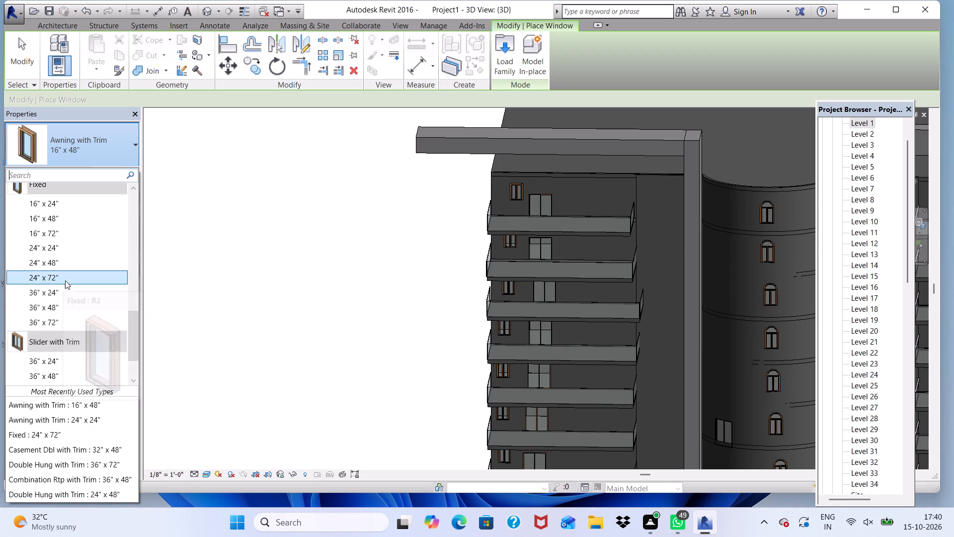
pyautogui.scroll(1, 66, 274)
pyautogui.click(58, 289)
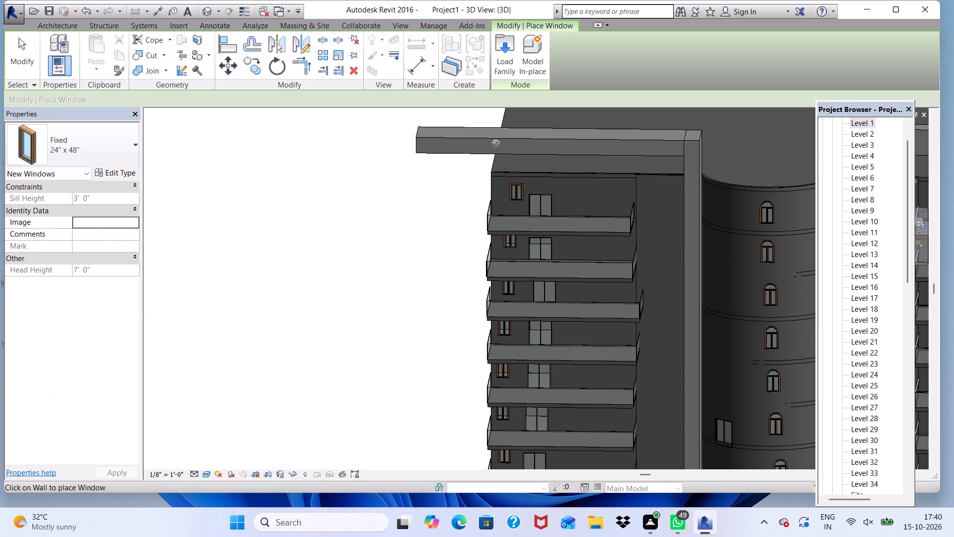
pyautogui.scroll(6, 654, 205)
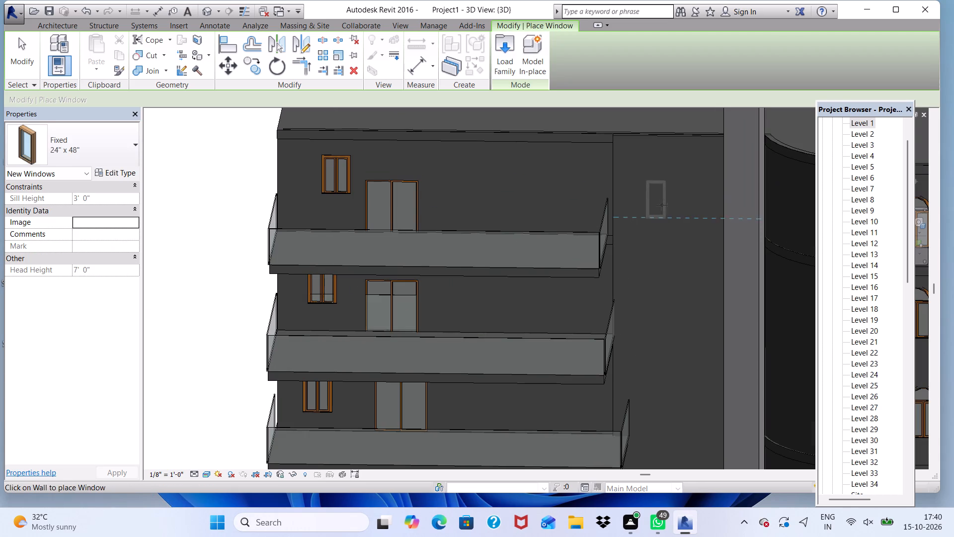
pyautogui.click(669, 198)
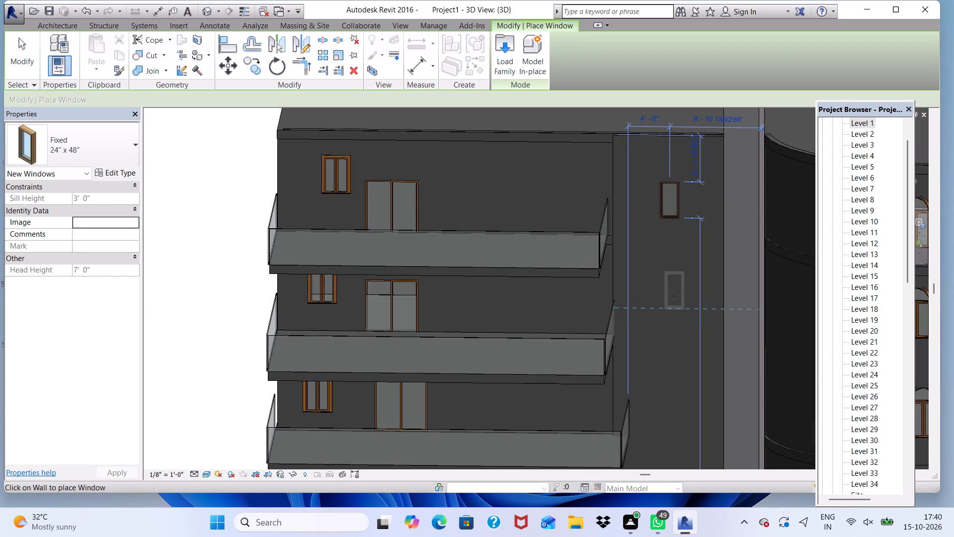
pyautogui.click(673, 296)
# Place five more Fixed 24" x 48" windows down the same wall strip, one per floor, in line with those above.
pyautogui.scroll(-6, 636, 193)
pyautogui.scroll(-3, 615, 138)
pyautogui.scroll(5, 598, 274)
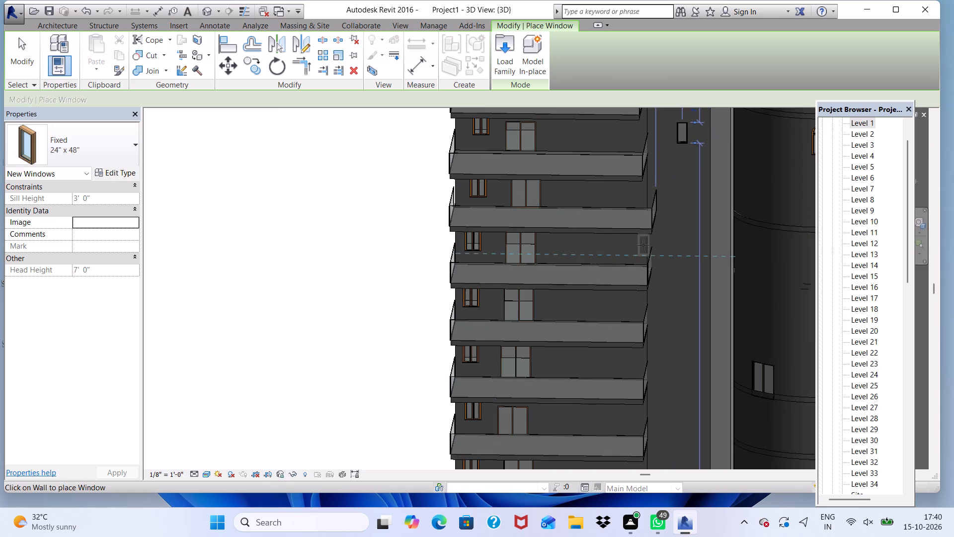
pyautogui.scroll(4, 643, 245)
pyautogui.click(706, 148)
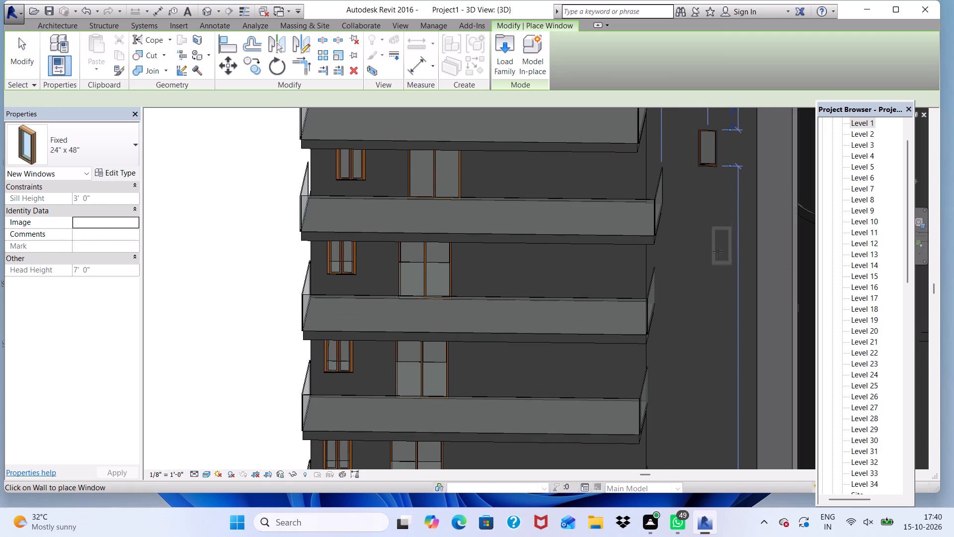
pyautogui.click(712, 261)
pyautogui.click(712, 342)
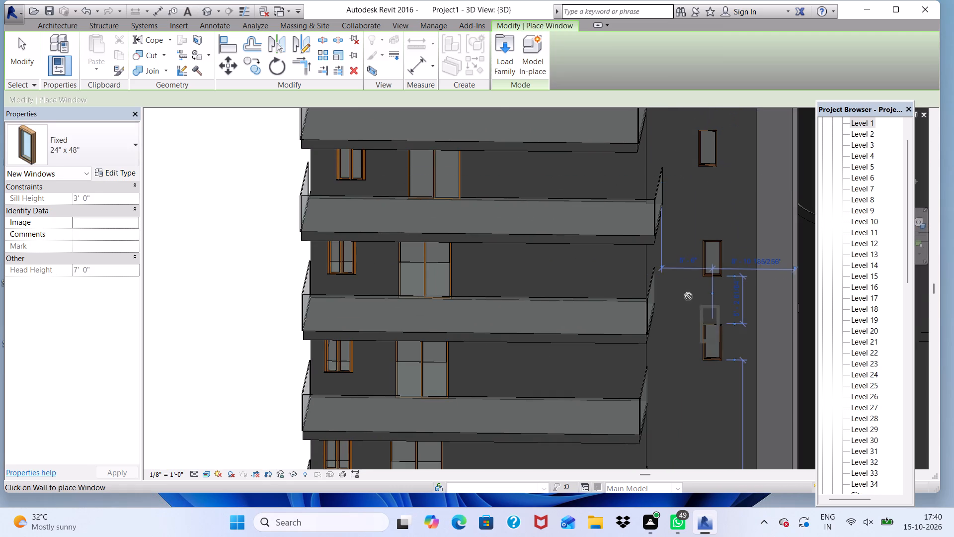
pyautogui.scroll(-6, 620, 248)
pyautogui.scroll(-2, 643, 286)
pyautogui.scroll(5, 671, 379)
pyautogui.scroll(5, 656, 323)
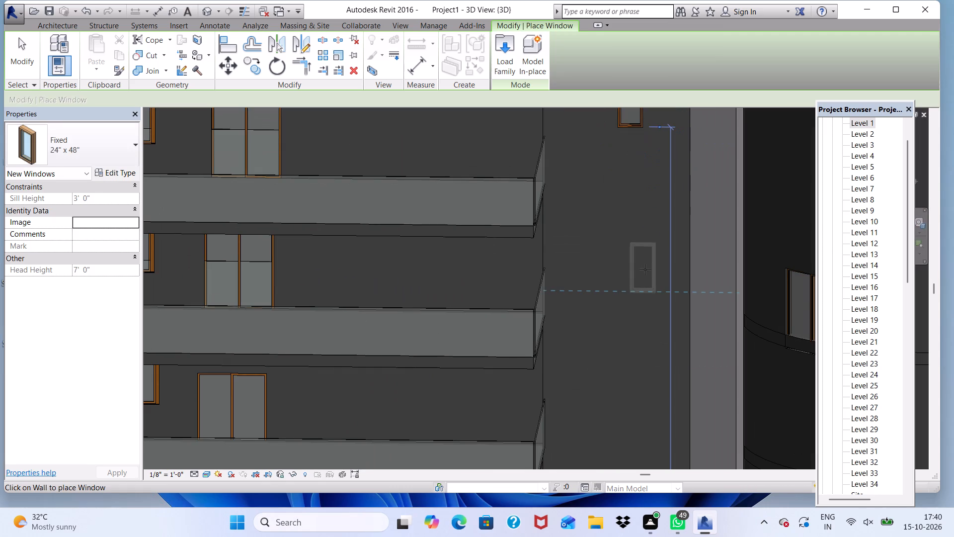
pyautogui.click(641, 264)
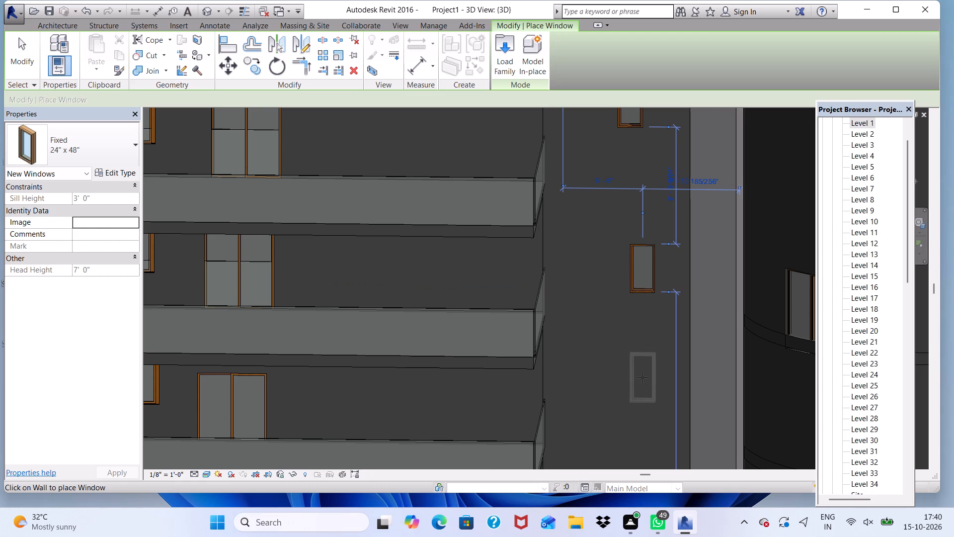
pyautogui.click(642, 377)
# Place four Fixed 24" x 48" windows on the following floors of the strip, keeping them roughly in one column.
pyautogui.scroll(-9, 604, 242)
pyautogui.scroll(9, 632, 354)
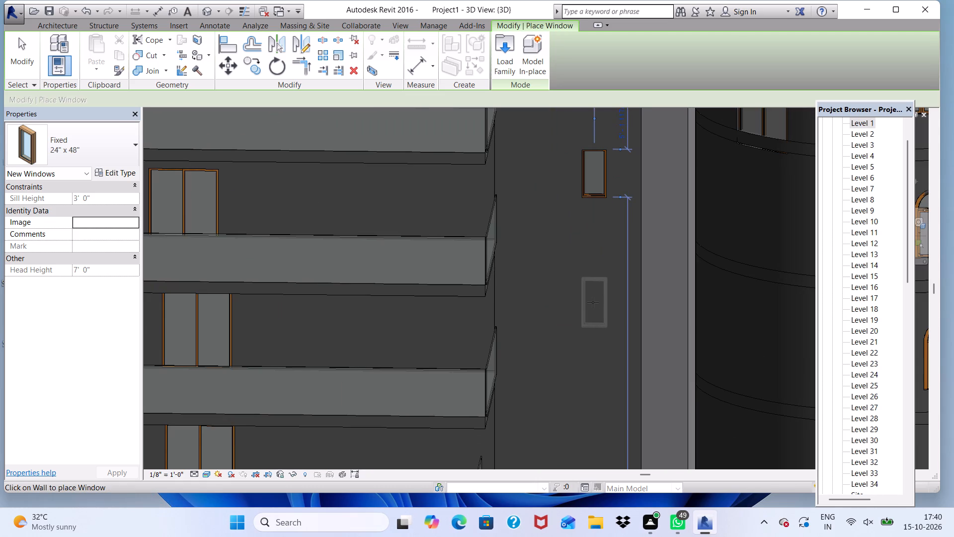
pyautogui.click(593, 302)
pyautogui.scroll(-5, 593, 288)
pyautogui.scroll(5, 585, 384)
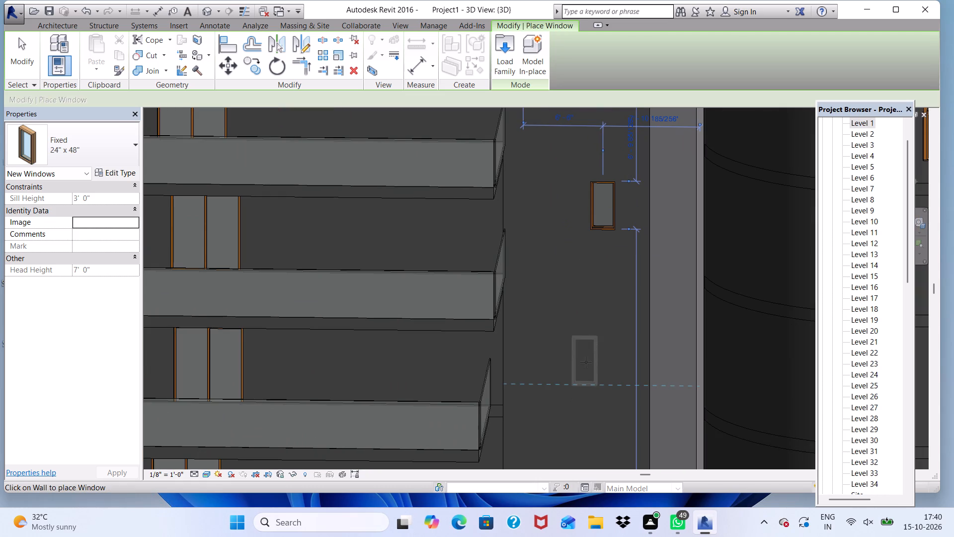
pyautogui.click(597, 357)
pyautogui.scroll(-9, 604, 297)
pyautogui.scroll(5, 610, 360)
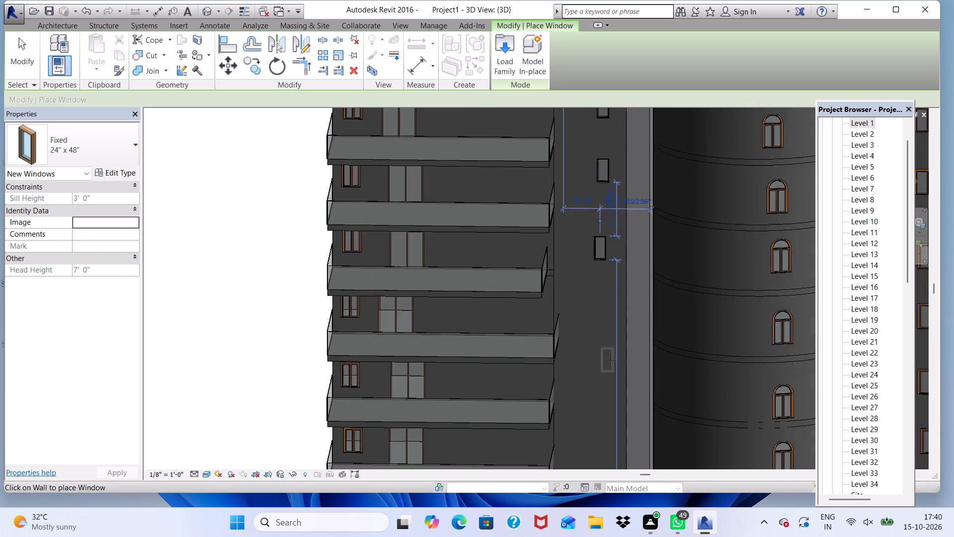
pyautogui.scroll(2, 607, 322)
pyautogui.click(597, 289)
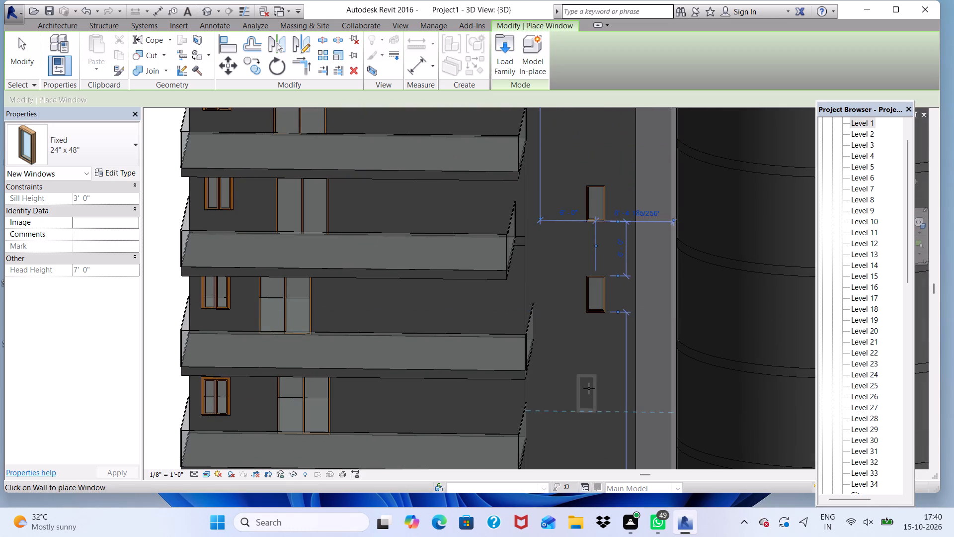
pyautogui.click(591, 386)
# Continue the column down the wall strip beside the shaft with four more Fixed 24" x 48" windows.
pyautogui.scroll(-5, 594, 358)
pyautogui.scroll(-4, 604, 252)
pyautogui.scroll(5, 599, 369)
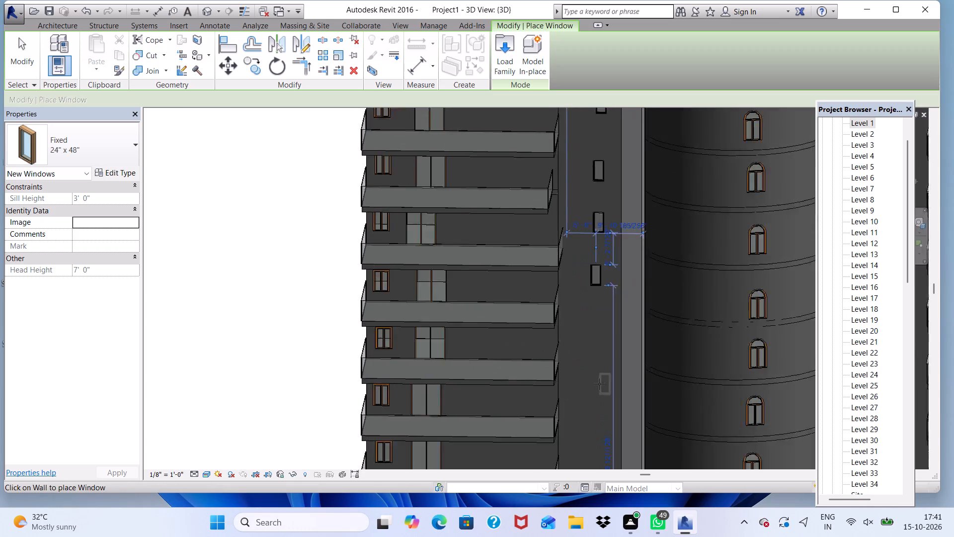
pyautogui.scroll(1, 599, 384)
pyautogui.scroll(2, 595, 342)
pyautogui.click(600, 318)
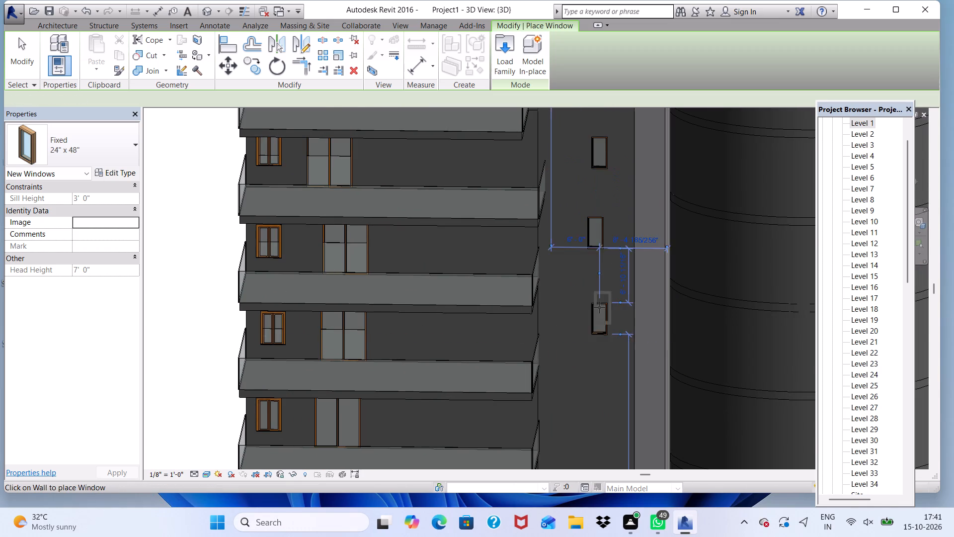
pyautogui.scroll(-2, 599, 310)
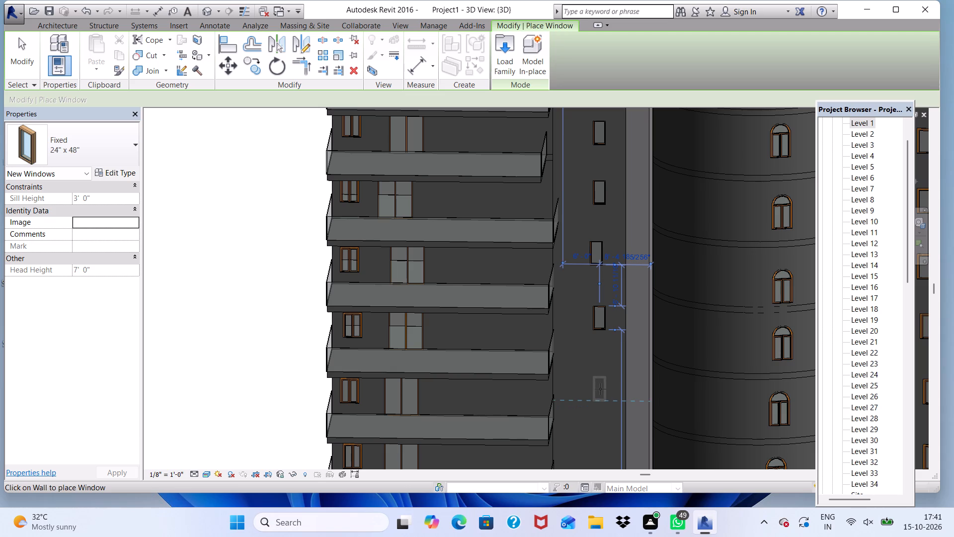
pyautogui.click(600, 389)
pyautogui.scroll(-10, 605, 298)
pyautogui.scroll(10, 620, 355)
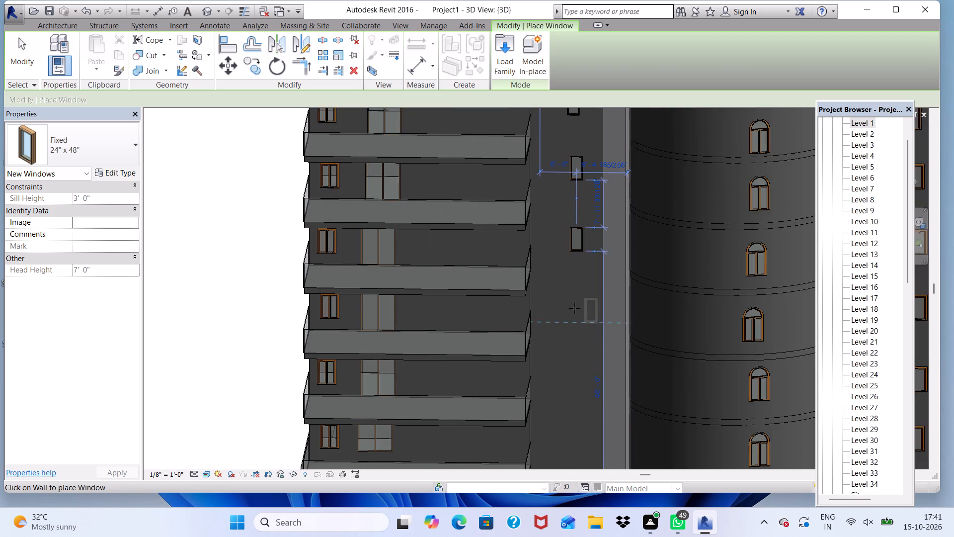
pyautogui.scroll(1, 567, 308)
pyautogui.click(574, 309)
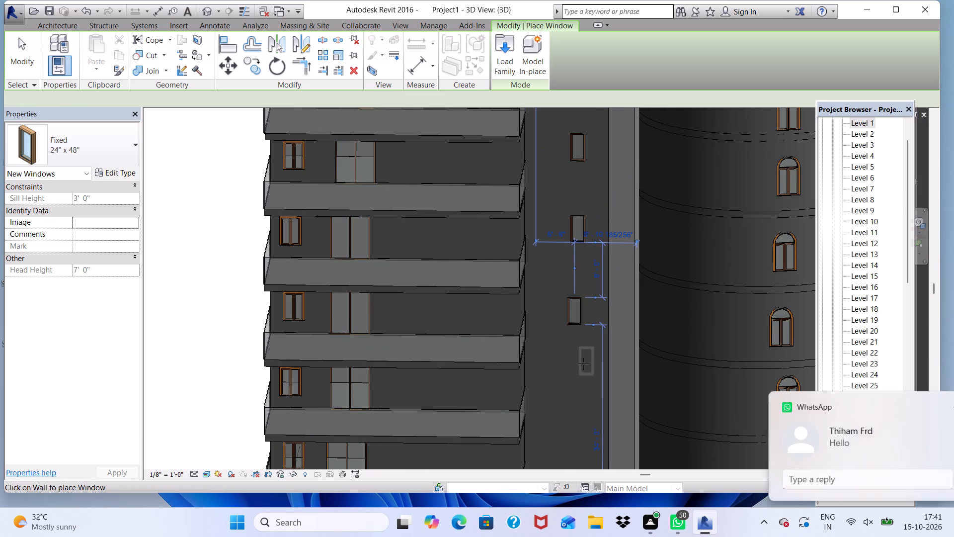
pyautogui.click(574, 389)
# Complete the column with two Fixed 24" x 48" windows on the lowest floors of the wall strip.
pyautogui.scroll(-4, 575, 412)
pyautogui.scroll(-5, 576, 353)
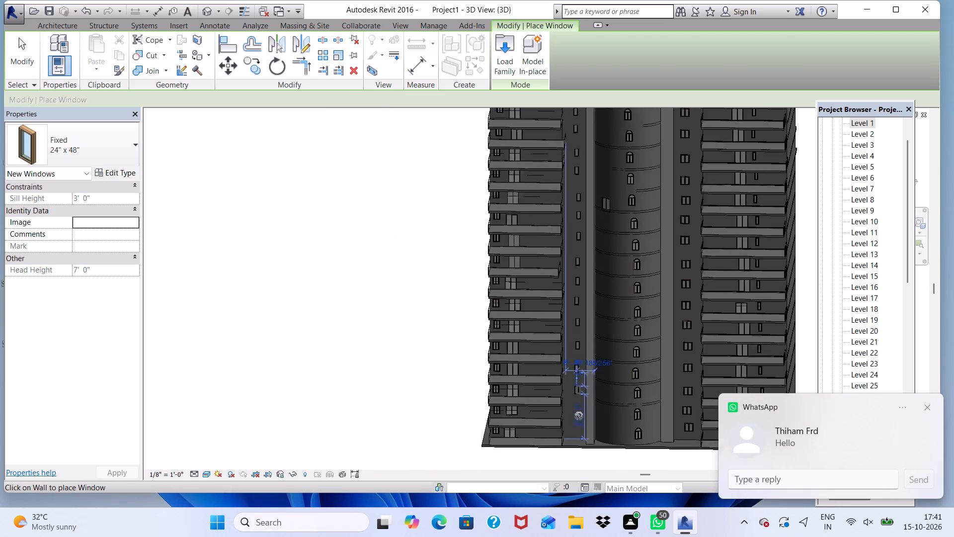
pyautogui.scroll(10, 579, 416)
pyautogui.click(574, 391)
pyautogui.scroll(-2, 564, 305)
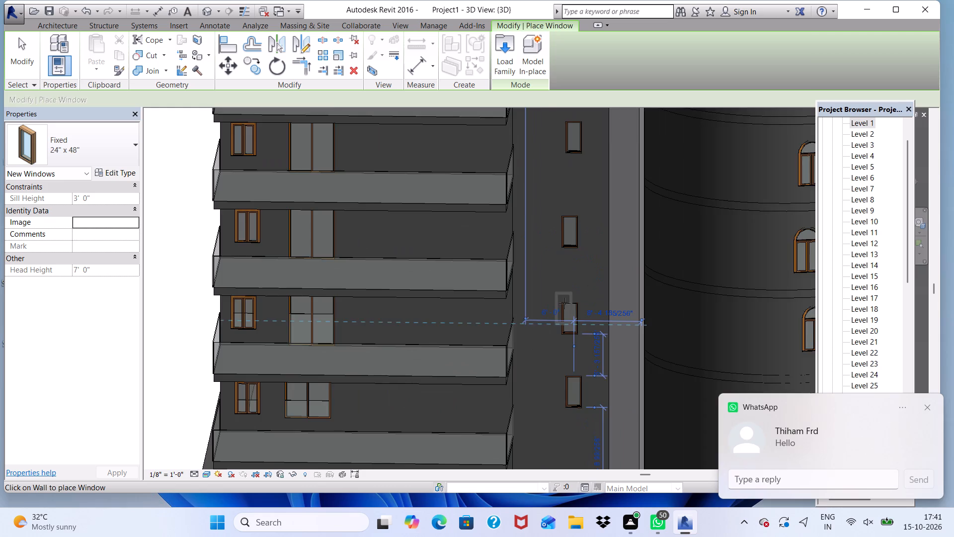
pyautogui.scroll(-3, 564, 303)
pyautogui.scroll(6, 578, 389)
pyautogui.click(571, 398)
# End window placement and examine the tower's window columns, balconies and roof beams from the front and from an angle.
pyautogui.scroll(-2, 561, 327)
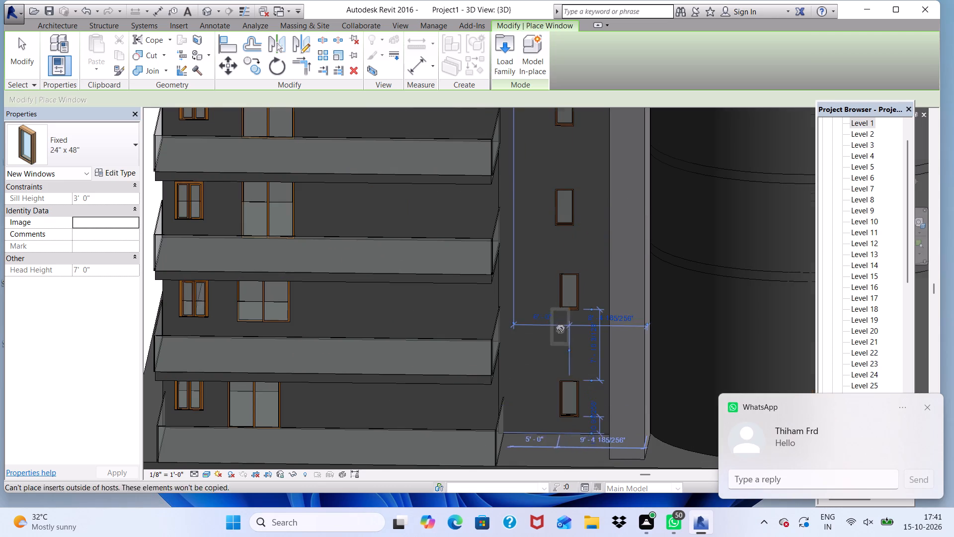
pyautogui.scroll(-3, 560, 329)
pyautogui.scroll(-10, 507, 351)
pyautogui.scroll(6, 570, 180)
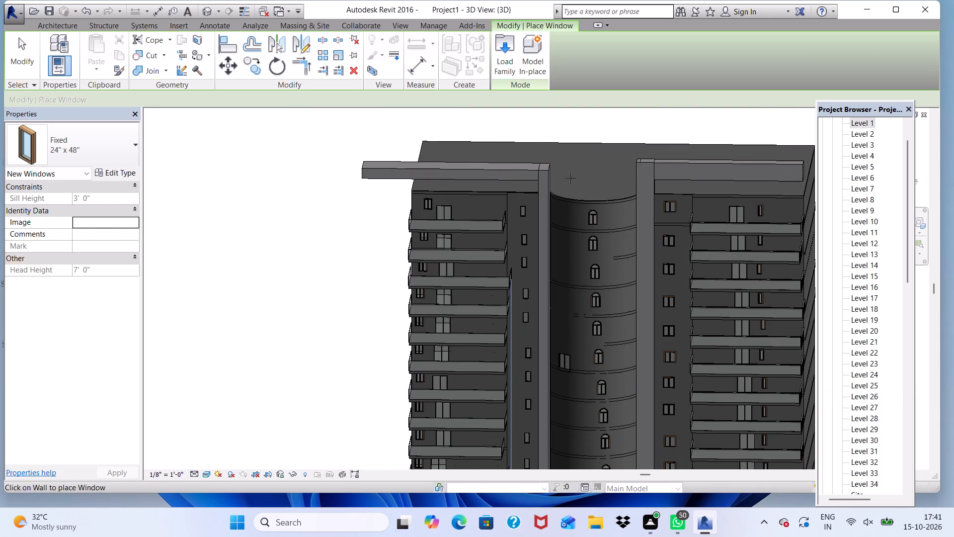
pyautogui.press('Escape')
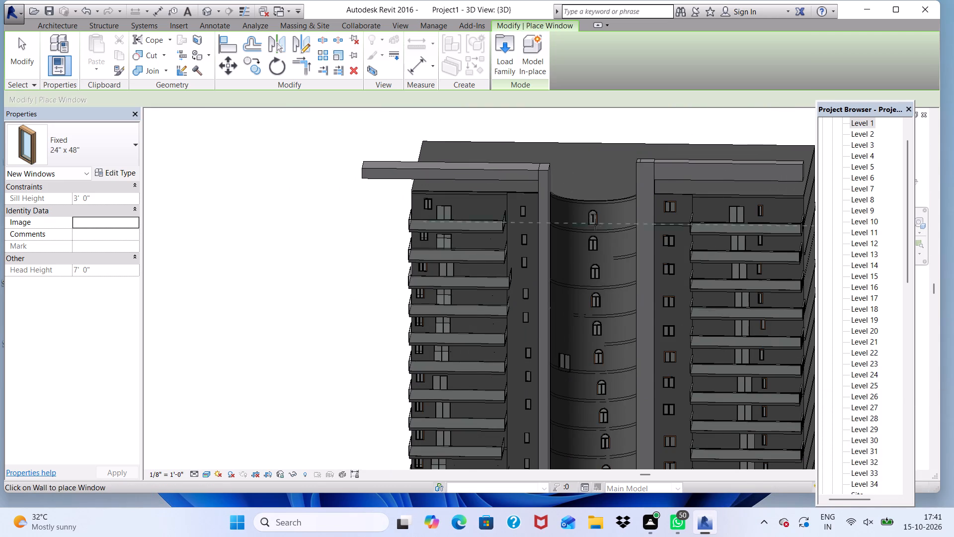
pyautogui.scroll(-4, 598, 238)
pyautogui.keyDown('shift'); pyautogui.moveTo(614, 298); pyautogui.dragTo(650, 317, button='middle'); pyautogui.keyUp('shift')
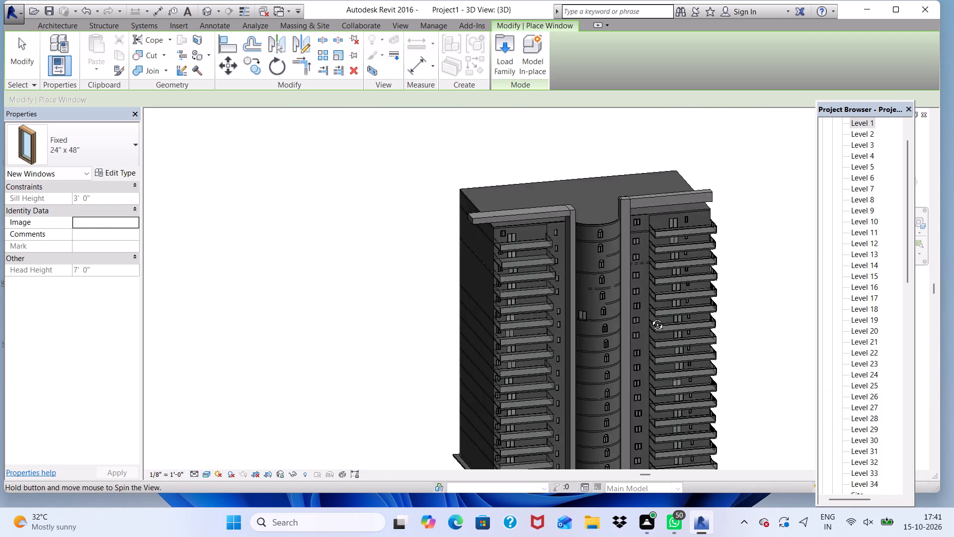
pyautogui.keyDown('shift'); pyautogui.moveTo(650, 317); pyautogui.dragTo(640, 274, button='middle'); pyautogui.keyUp('shift')
pyautogui.keyDown('shift'); pyautogui.scroll(5, 562, 131); pyautogui.keyUp('shift')
pyautogui.scroll(4, 604, 179)
pyautogui.press('Escape')
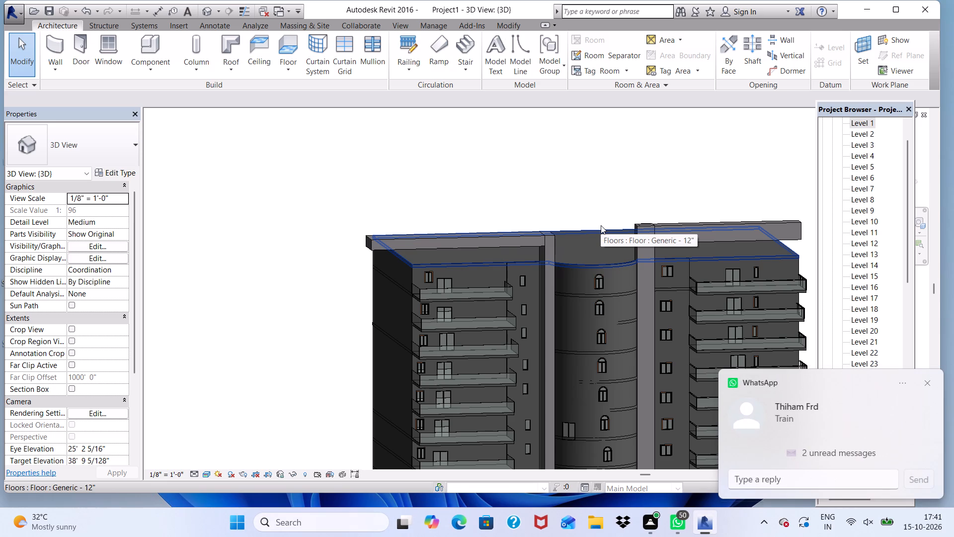
pyautogui.scroll(-4, 436, 366)
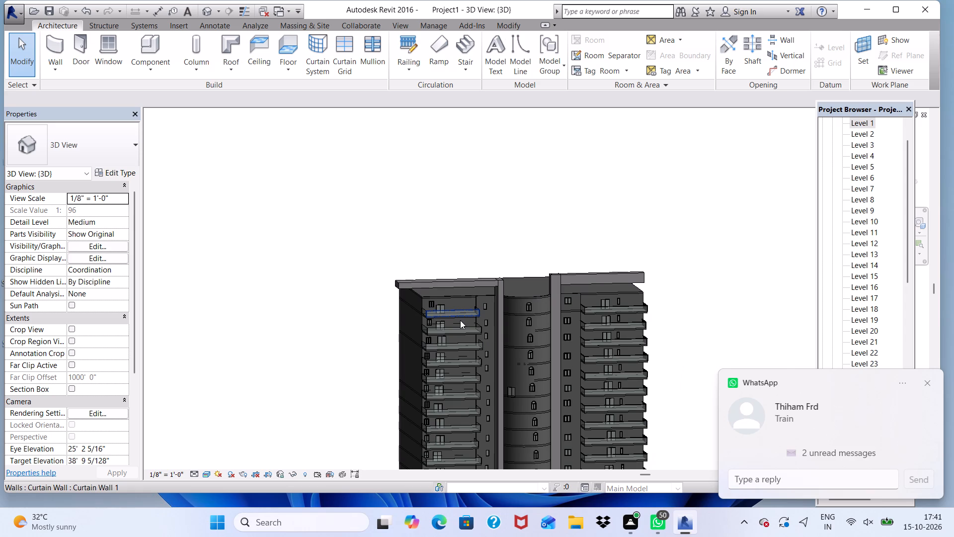
# Examine the tower's roof, beams, shafts and balconies from the front, from above and from behind.
pyautogui.scroll(6, 523, 275)
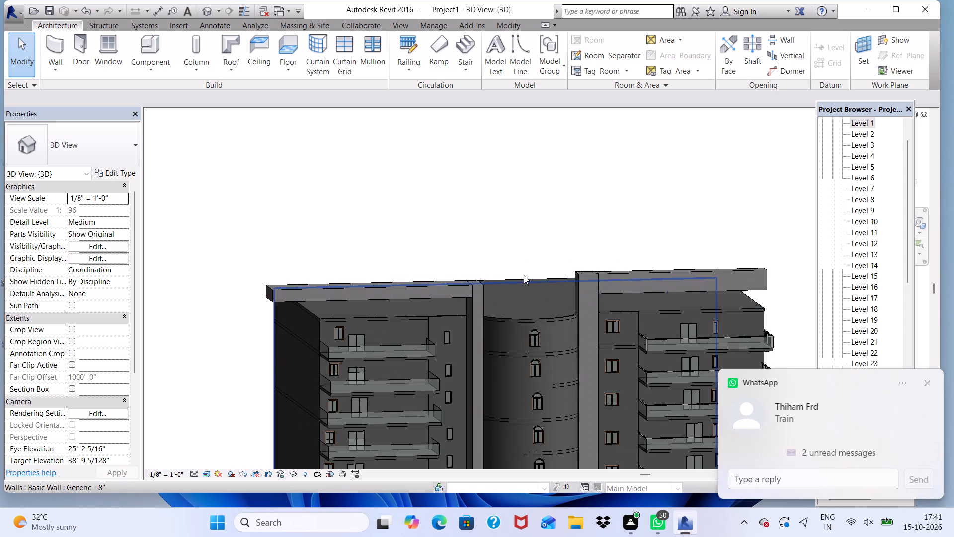
pyautogui.scroll(-5, 524, 278)
pyautogui.keyDown('shift'); pyautogui.moveTo(532, 308); pyautogui.dragTo(529, 233, button='middle'); pyautogui.keyUp('shift')
pyautogui.keyDown('shift'); pyautogui.scroll(-1, 532, 308); pyautogui.keyUp('shift')
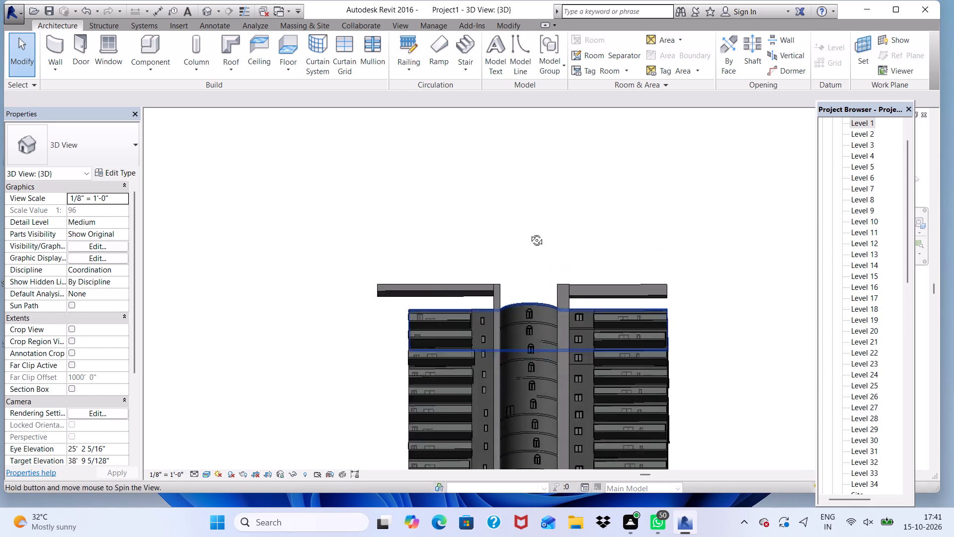
pyautogui.keyDown('shift'); pyautogui.moveTo(529, 233); pyautogui.dragTo(501, 275, button='middle'); pyautogui.keyUp('shift')
pyautogui.keyDown('shift'); pyautogui.scroll(10, 501, 275); pyautogui.keyUp('shift')
pyautogui.scroll(-5, 520, 217)
pyautogui.keyDown('shift'); pyautogui.moveTo(532, 259); pyautogui.dragTo(552, 386, button='middle'); pyautogui.keyUp('shift')
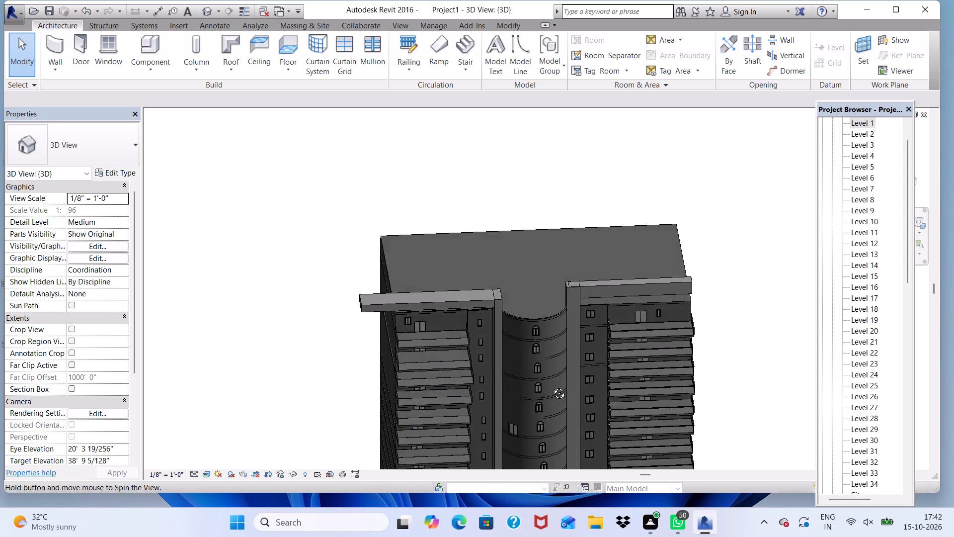
pyautogui.keyDown('shift'); pyautogui.moveTo(552, 386); pyautogui.dragTo(513, 309, button='middle'); pyautogui.keyUp('shift')
pyautogui.keyDown('shift'); pyautogui.scroll(11, 510, 302); pyautogui.keyUp('shift')
pyautogui.scroll(-2, 528, 276)
pyautogui.moveTo(531, 307); pyautogui.dragTo(504, 420, button='middle')
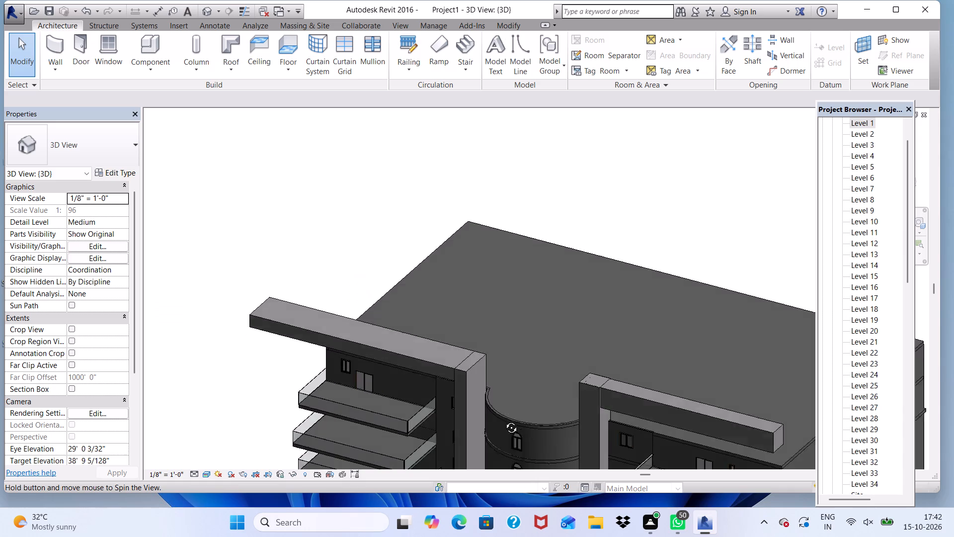
pyautogui.moveTo(504, 420); pyautogui.dragTo(260, 372, button='middle')
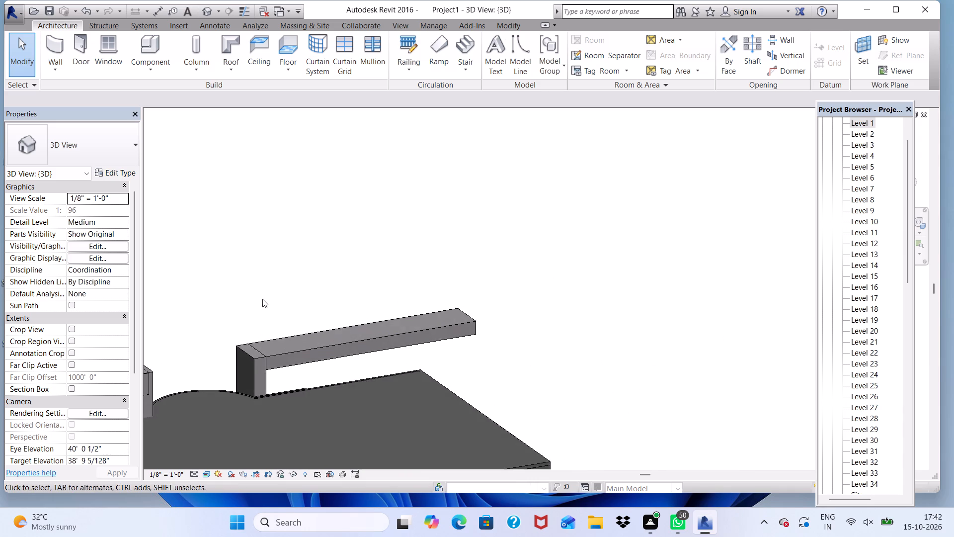
pyautogui.scroll(-4, 263, 298)
pyautogui.scroll(-3, 308, 347)
pyautogui.moveTo(298, 363); pyautogui.dragTo(297, 346, button='middle')
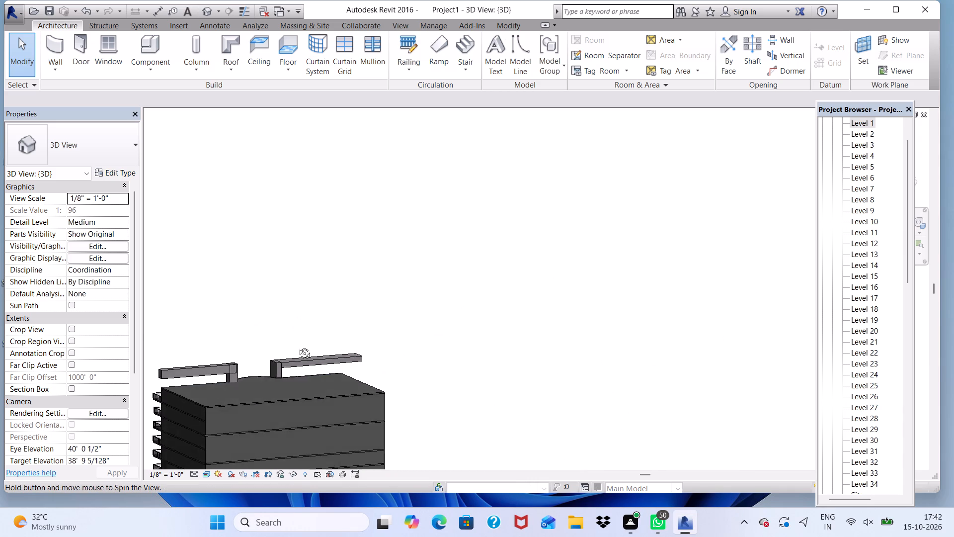
pyautogui.moveTo(297, 346); pyautogui.dragTo(604, 367, button='middle')
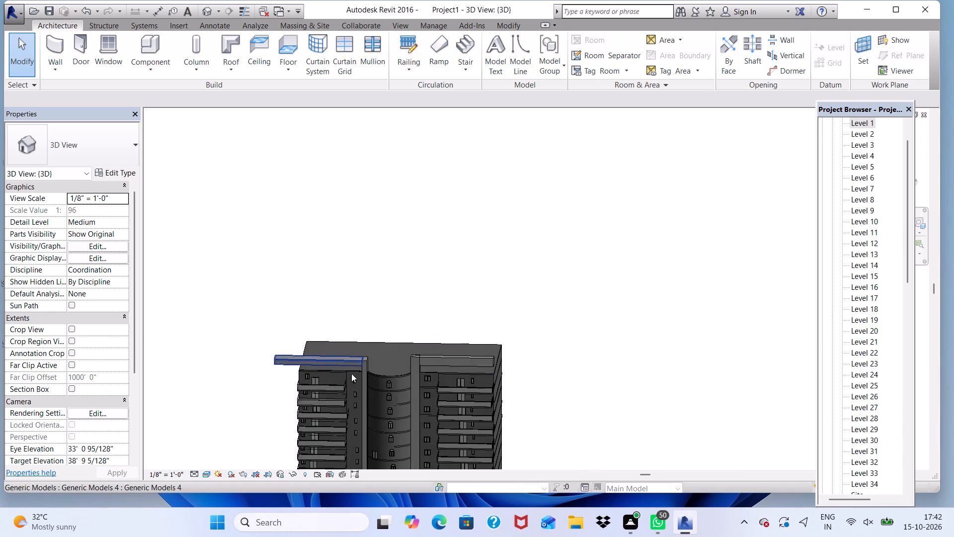
pyautogui.scroll(13, 438, 367)
pyautogui.scroll(-9, 348, 321)
pyautogui.moveTo(281, 327); pyautogui.dragTo(374, 376, button='middle')
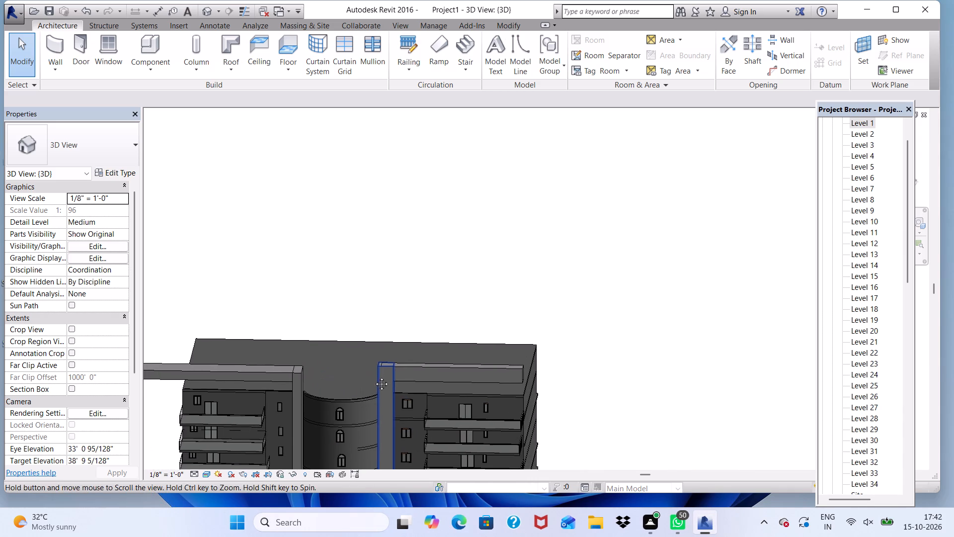
pyautogui.moveTo(374, 376); pyautogui.dragTo(374, 375, button='middle')
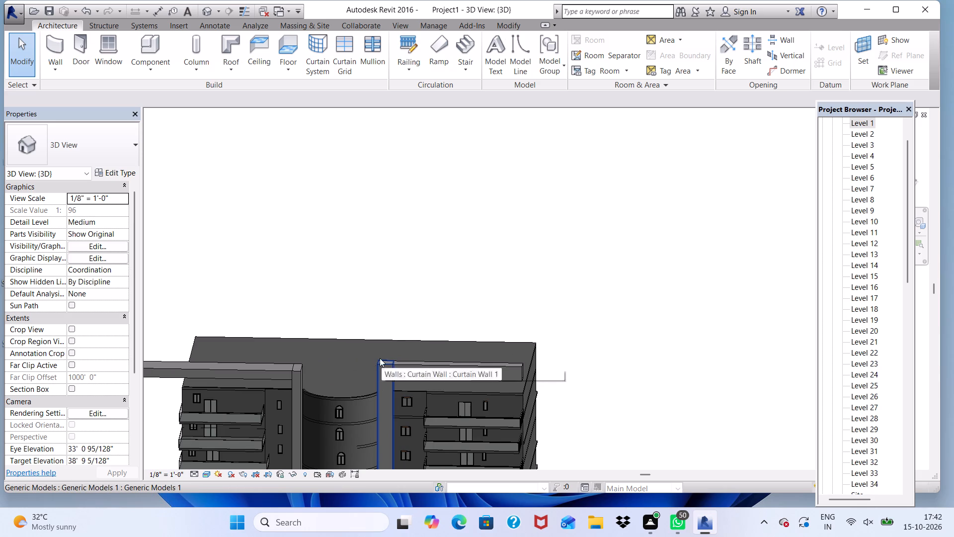
# Open the Level 34 floor plan.
pyautogui.scroll(-5, 868, 283)
pyautogui.scroll(1, 877, 315)
pyautogui.scroll(-2, 876, 304)
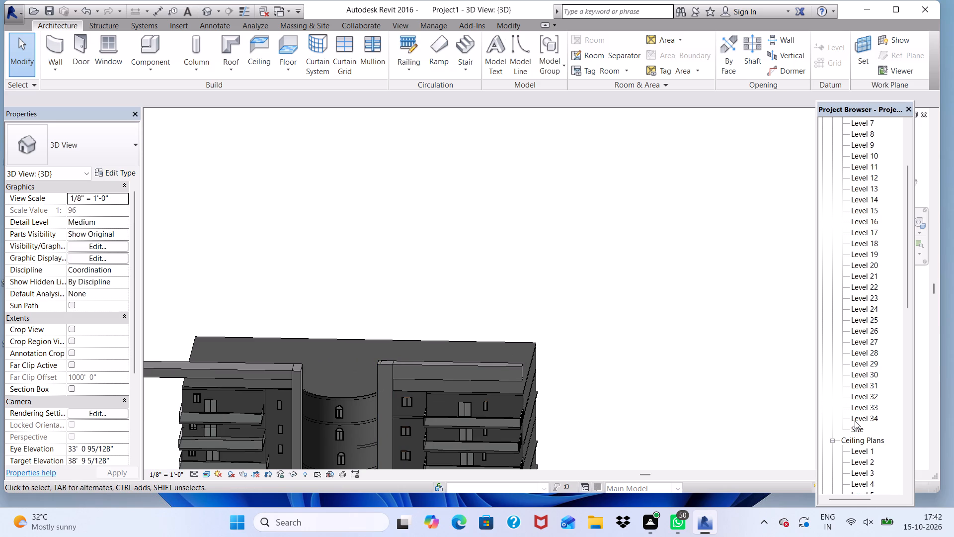
pyautogui.click(855, 420)
pyautogui.click(855, 420)
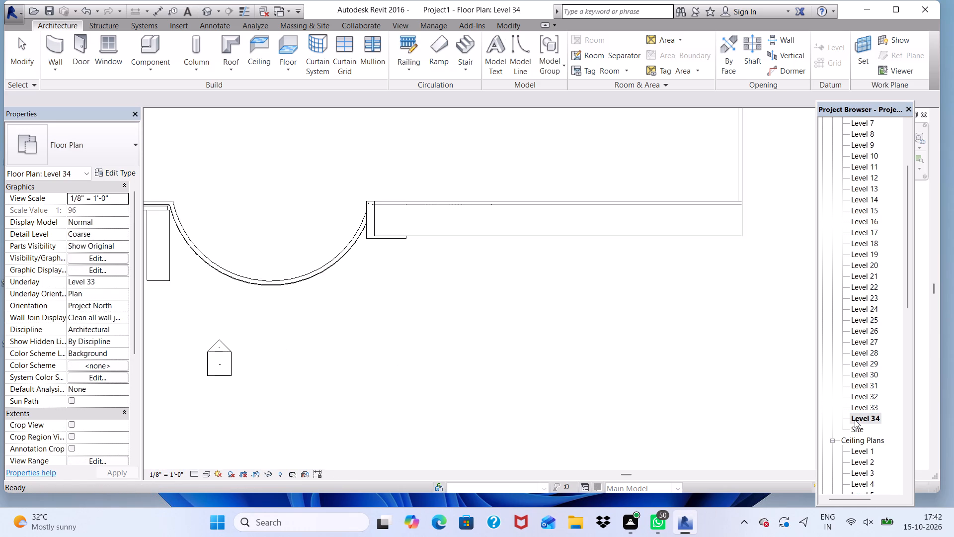
# Draw a 38' by 27' rectangle of Generic - 8" walls, 4' high, on the roof behind the curved bay, dismissing the save reminder.
pyautogui.scroll(-4, 445, 313)
pyautogui.scroll(-7, 494, 325)
pyautogui.scroll(2, 432, 302)
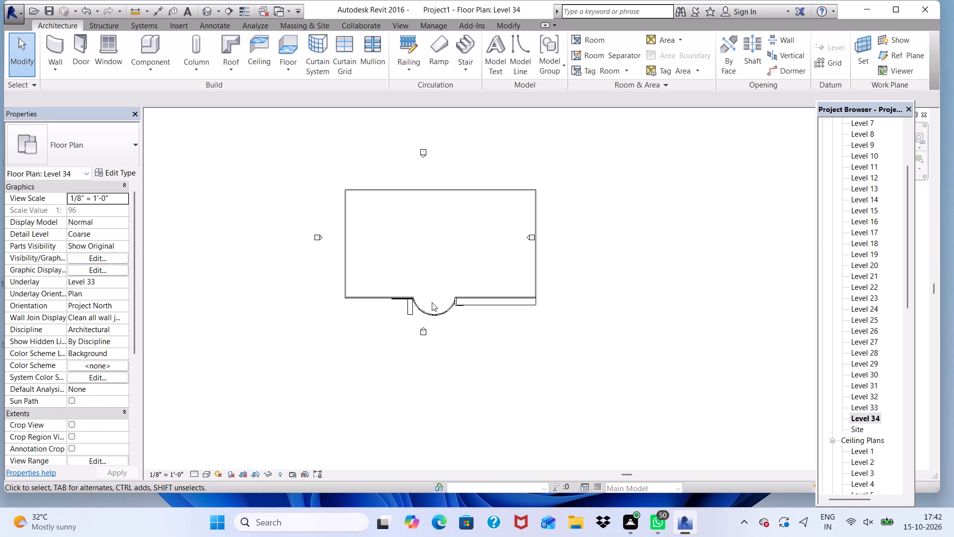
pyautogui.scroll(4, 432, 302)
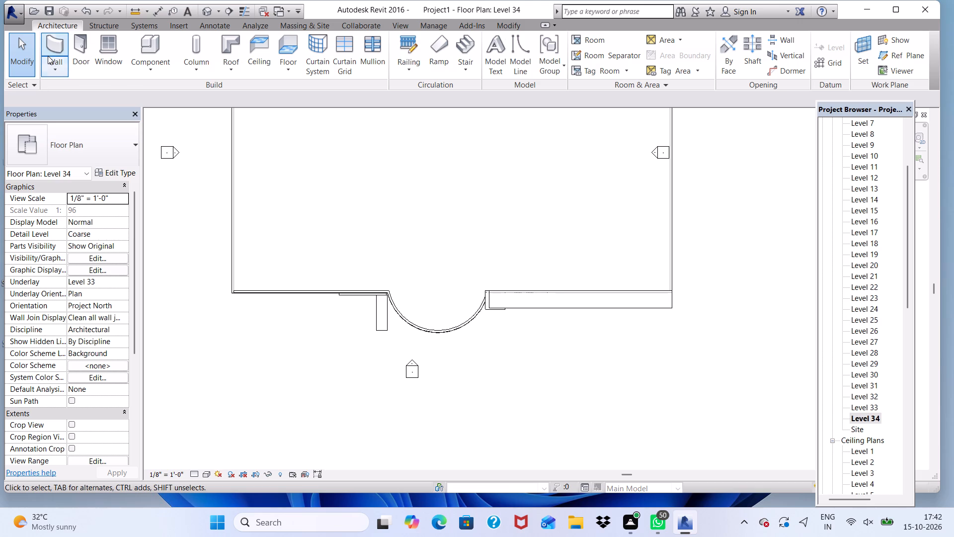
pyautogui.click(48, 55)
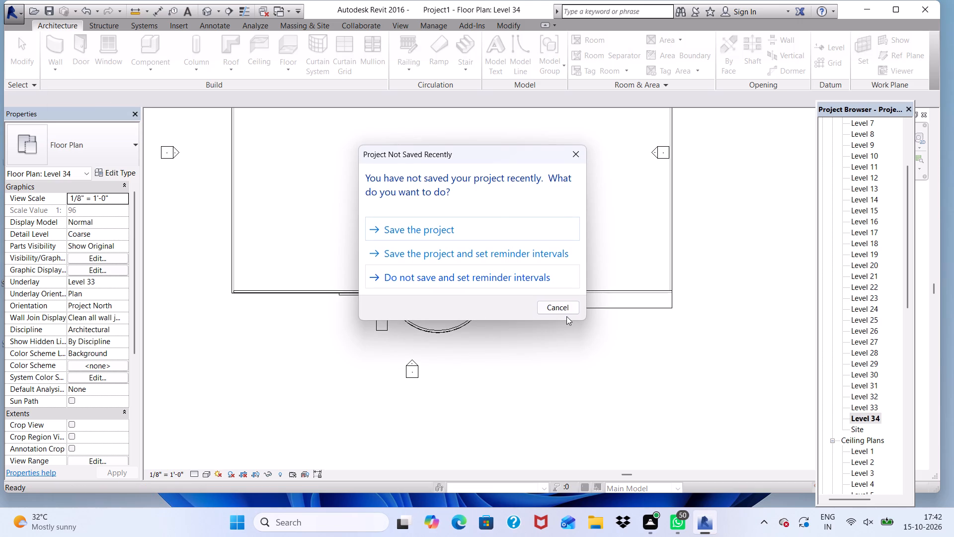
pyautogui.click(566, 316)
pyautogui.click(565, 309)
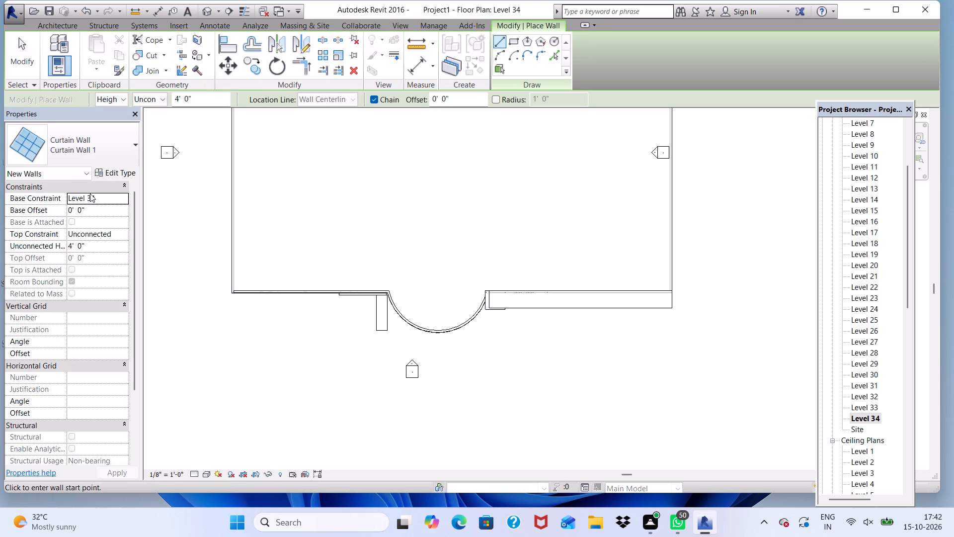
pyautogui.click(132, 148)
pyautogui.scroll(5, 85, 284)
pyautogui.scroll(3, 78, 216)
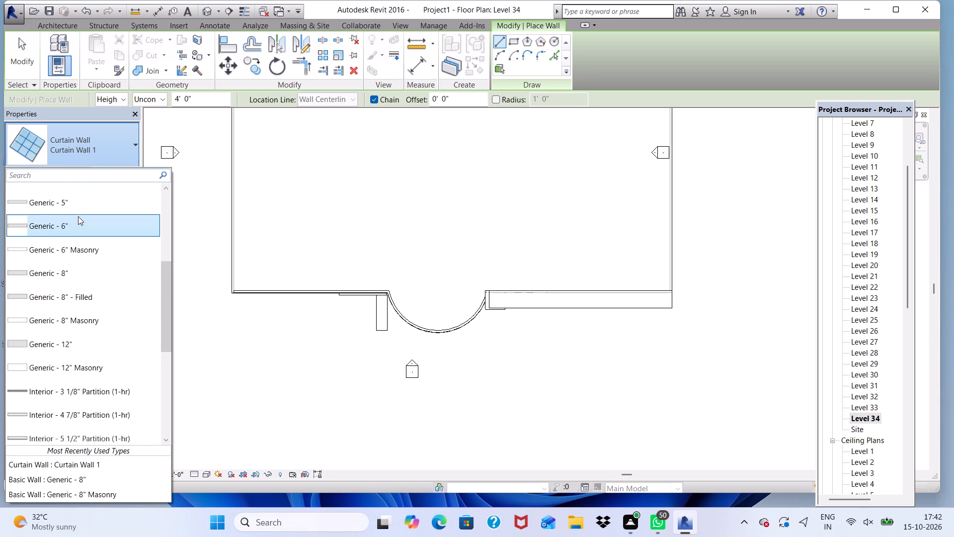
pyautogui.scroll(1, 78, 216)
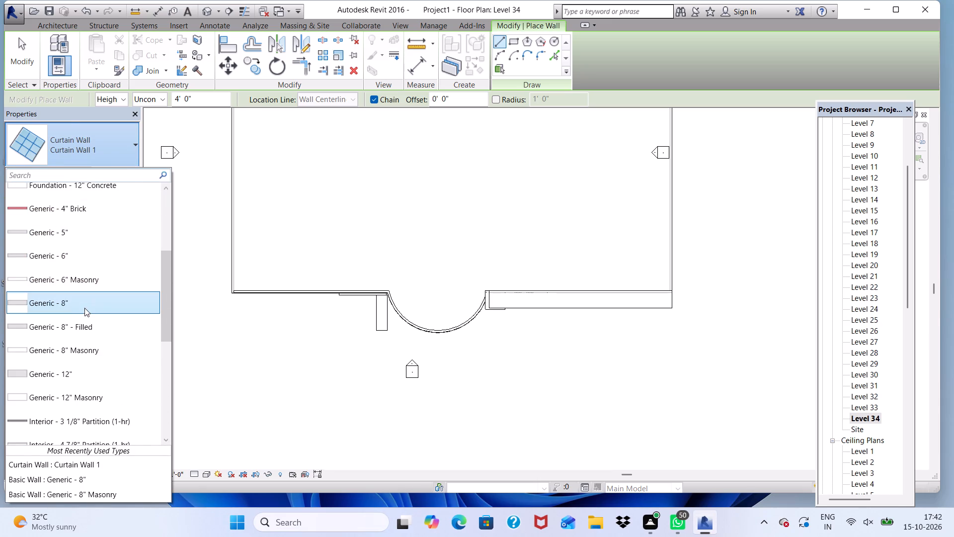
pyautogui.click(84, 308)
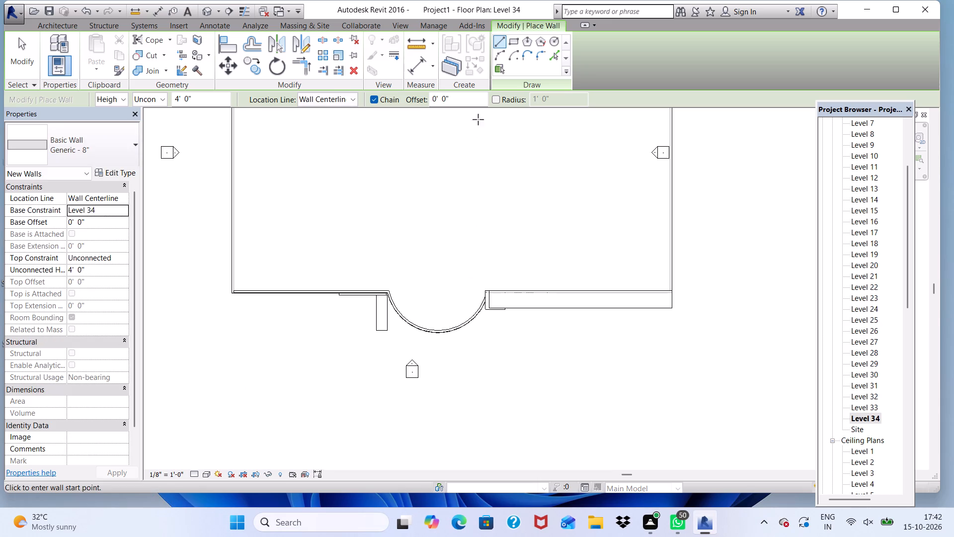
pyautogui.click(510, 39)
pyautogui.click(386, 157)
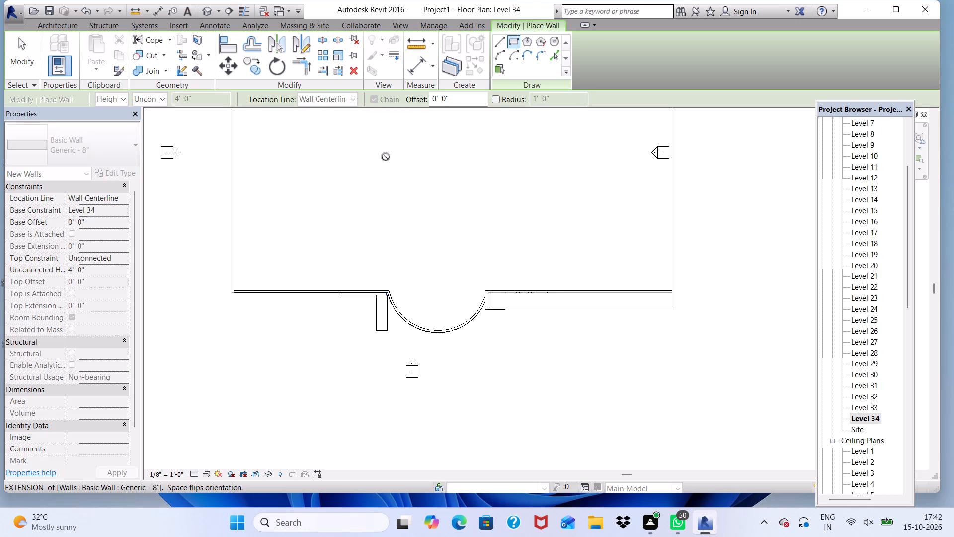
pyautogui.click(498, 237)
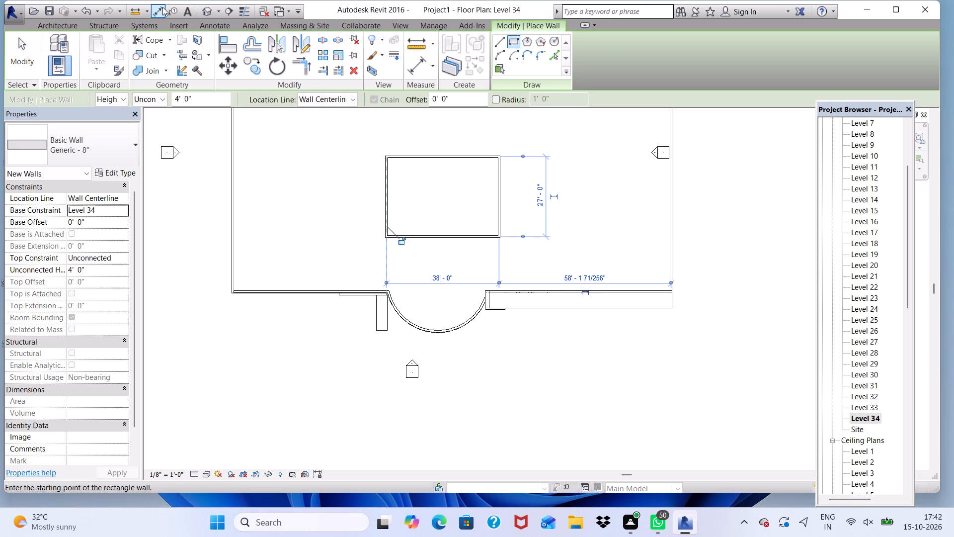
# Return to the 3D view and bring up the new rectangular wall enclosure on the roof.
pyautogui.click(201, 10)
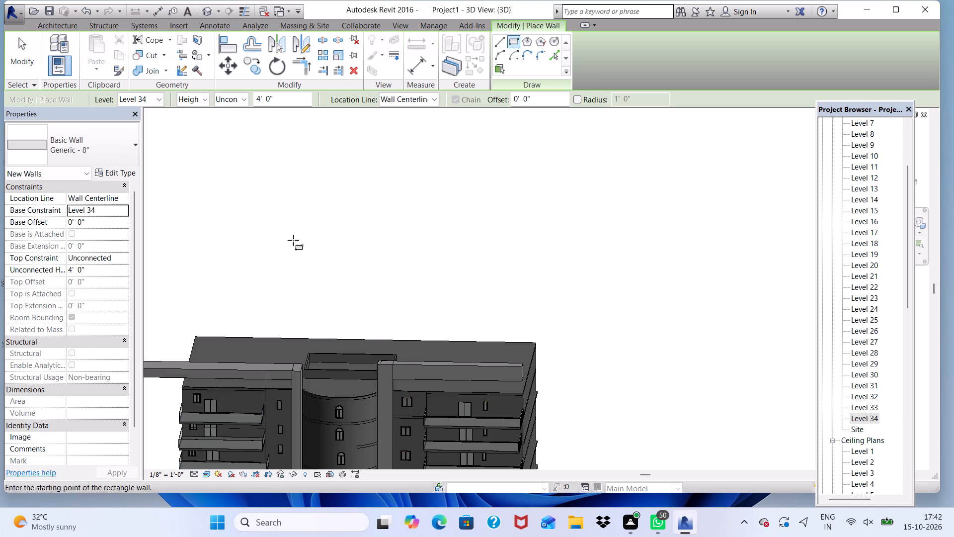
pyautogui.scroll(14, 342, 351)
pyautogui.scroll(-4, 311, 324)
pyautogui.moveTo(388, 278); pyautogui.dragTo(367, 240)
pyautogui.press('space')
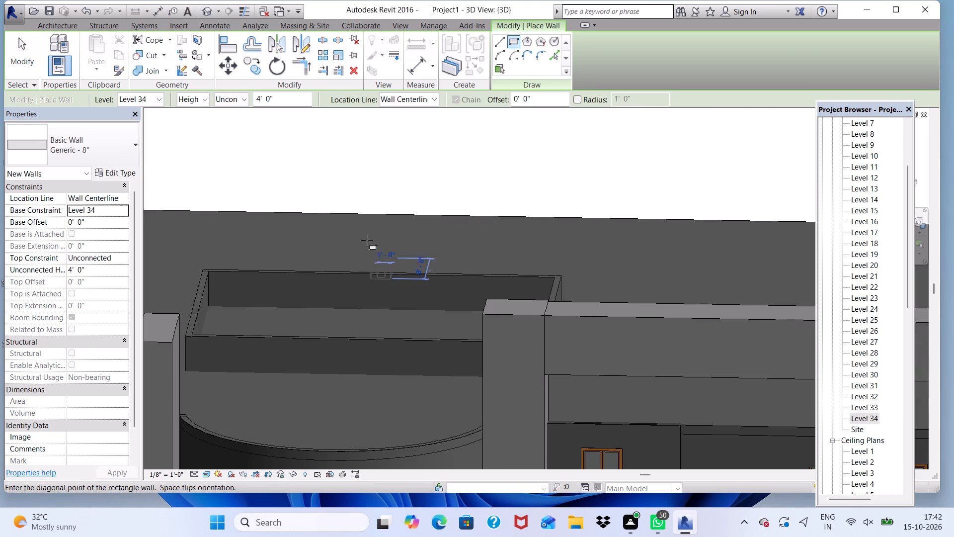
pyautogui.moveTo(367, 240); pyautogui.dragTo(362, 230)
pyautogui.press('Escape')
# End wall placement and delete the enclosure's 38' front wall facing the curved bay.
pyautogui.scroll(3, 366, 318)
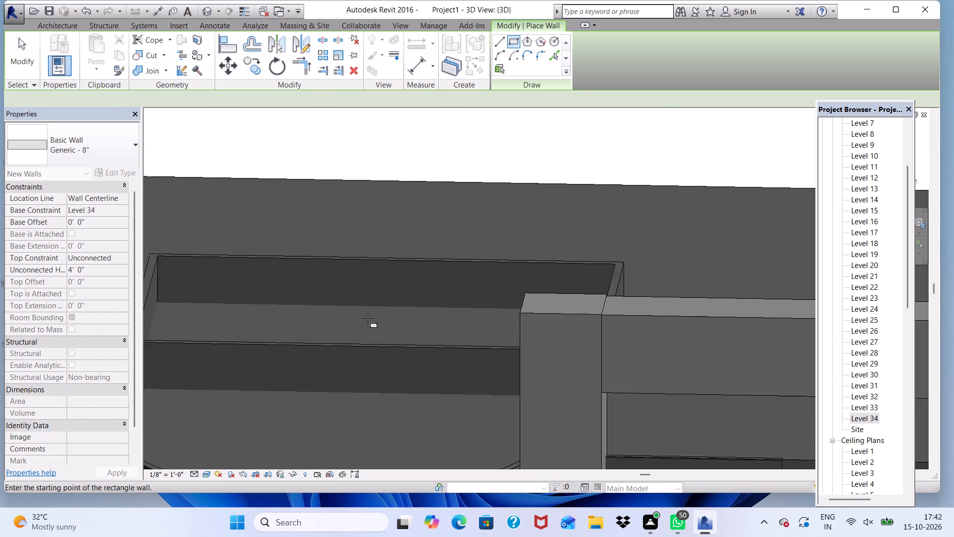
pyautogui.press('Escape')
pyautogui.scroll(2, 364, 364)
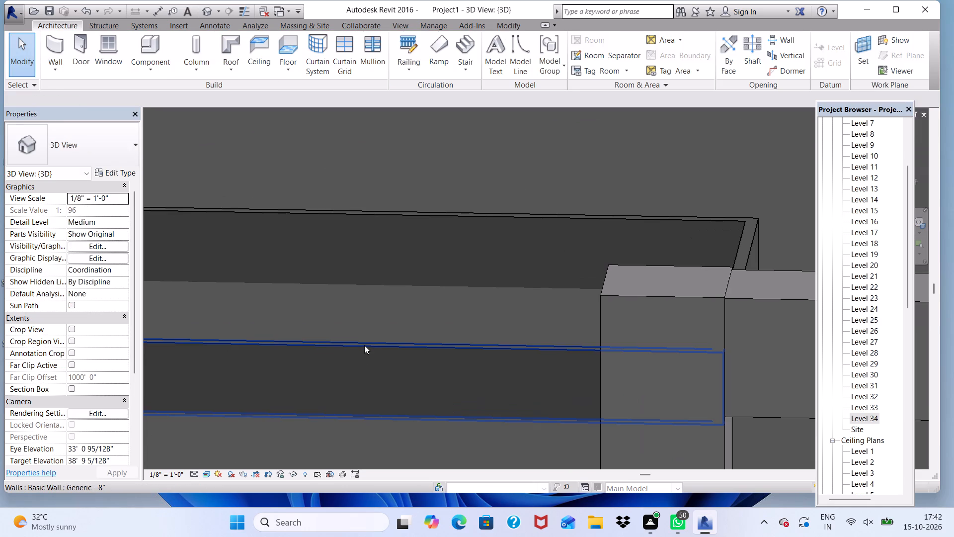
pyautogui.click(364, 345)
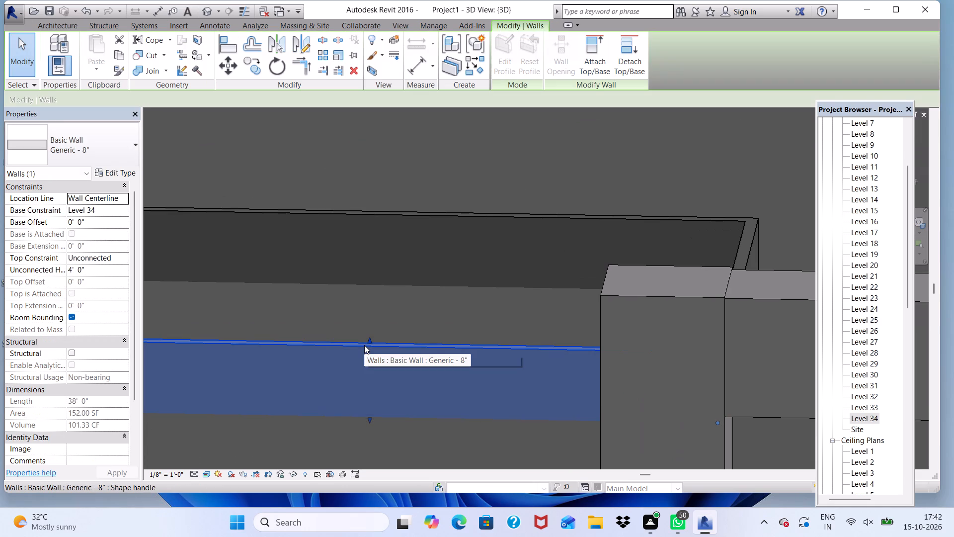
pyautogui.press('Delete')
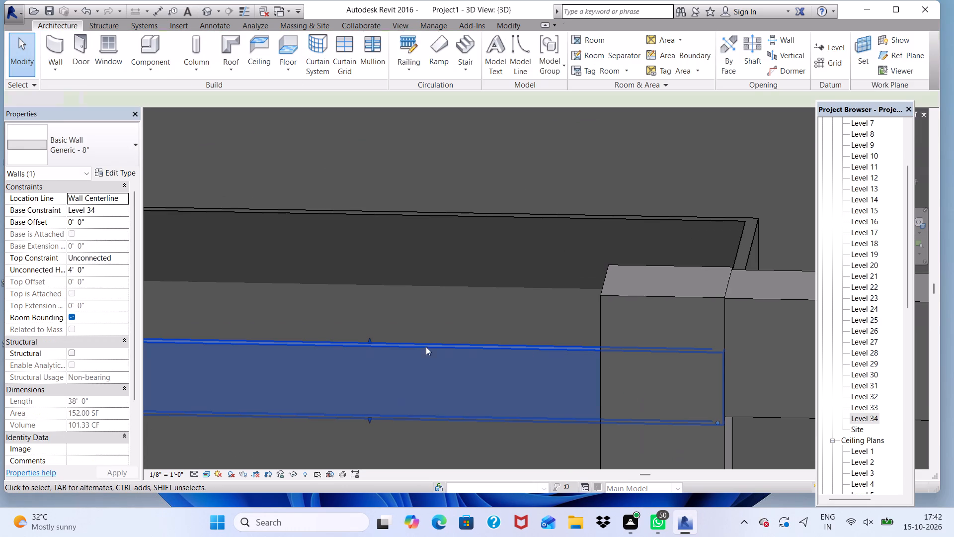
# Stretch the top of the enclosure's left side wall, as seen from the tower's front, well above the other two walls.
pyautogui.scroll(-7, 429, 353)
pyautogui.scroll(-4, 418, 312)
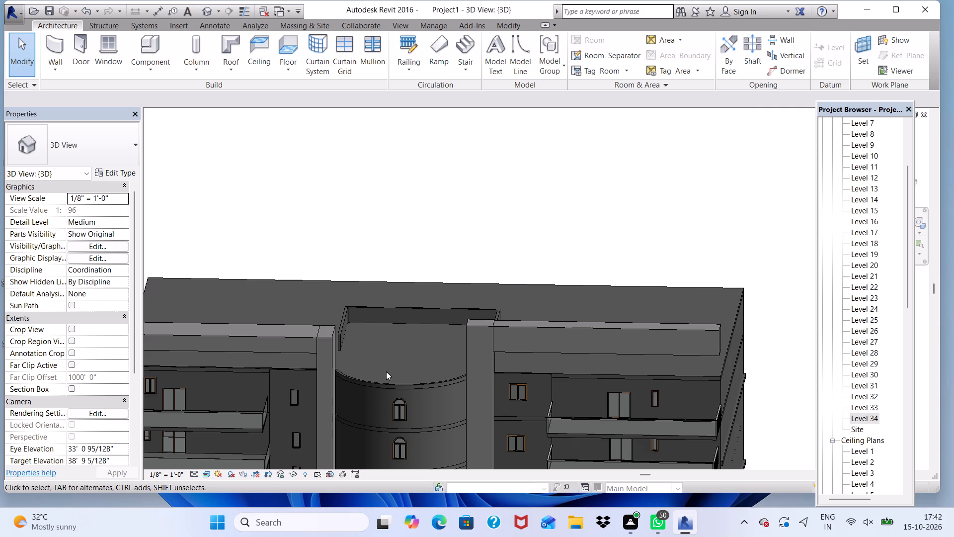
pyautogui.moveTo(386, 371); pyautogui.dragTo(394, 352, button='middle')
pyautogui.scroll(-3, 396, 352)
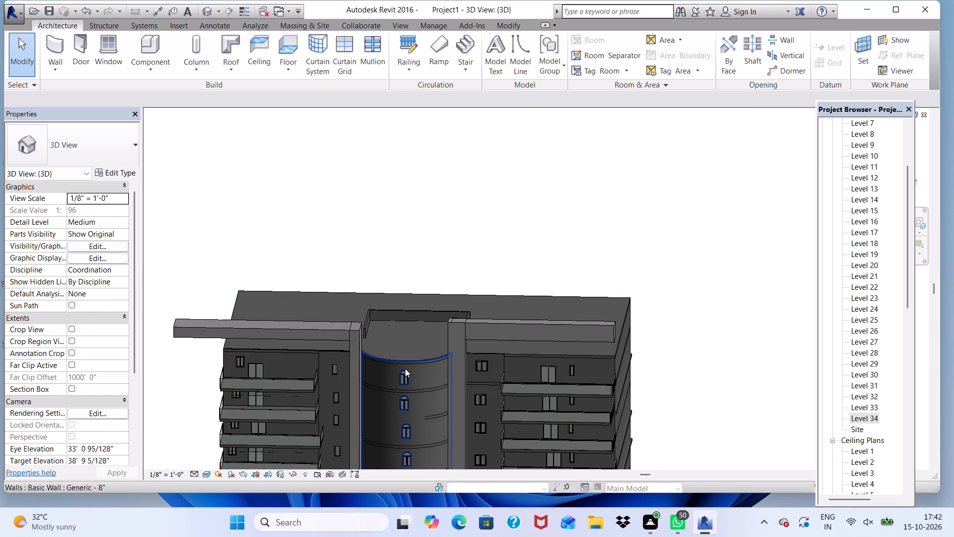
pyautogui.scroll(-1, 406, 371)
pyautogui.moveTo(407, 376); pyautogui.dragTo(501, 499, button='middle')
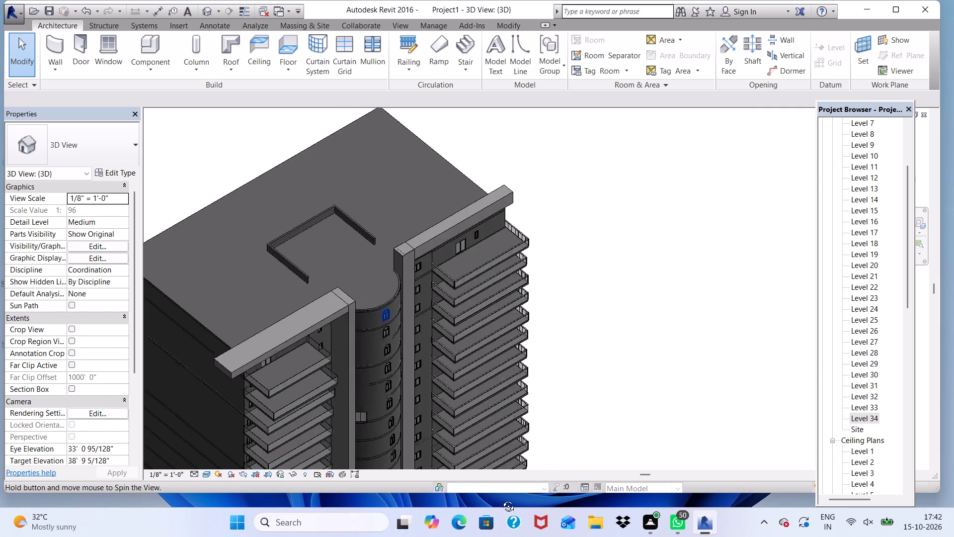
pyautogui.moveTo(501, 499); pyautogui.dragTo(496, 492, button='middle')
pyautogui.scroll(11, 303, 231)
pyautogui.click(261, 362)
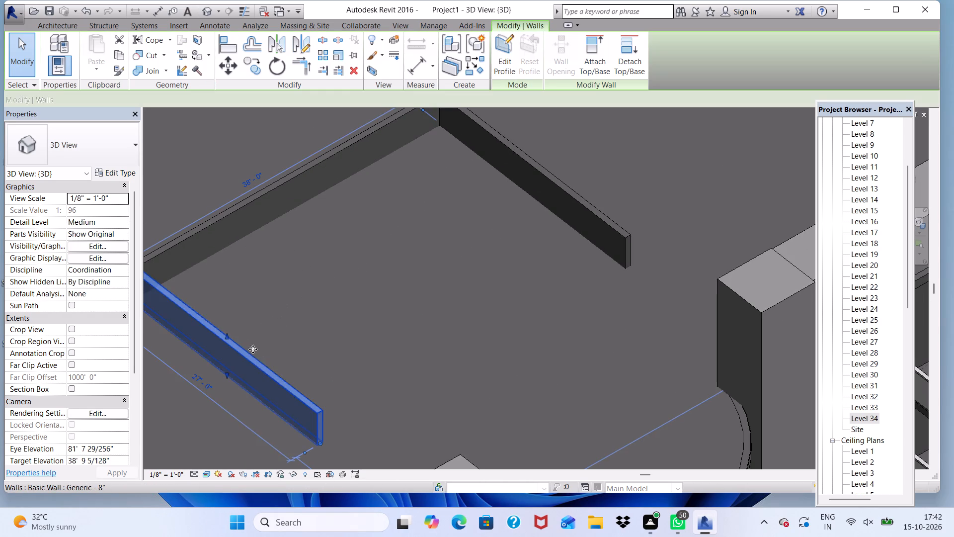
pyautogui.moveTo(227, 337); pyautogui.dragTo(206, 251)
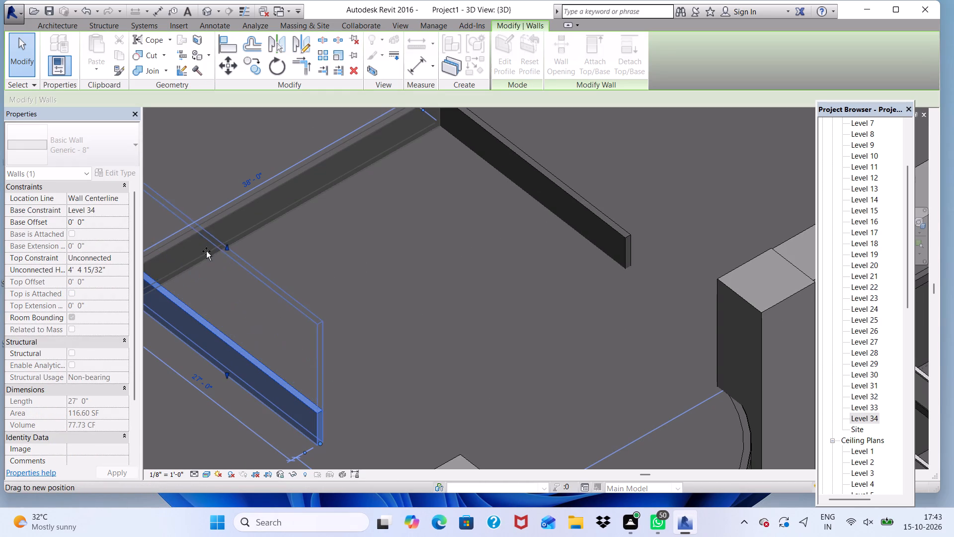
pyautogui.moveTo(206, 251); pyautogui.dragTo(206, 241)
# Stretch the top of the opposite side wall of the enclosure to a height of about 16' 11".
pyautogui.scroll(-5, 238, 266)
pyautogui.scroll(1, 436, 226)
pyautogui.click(438, 236)
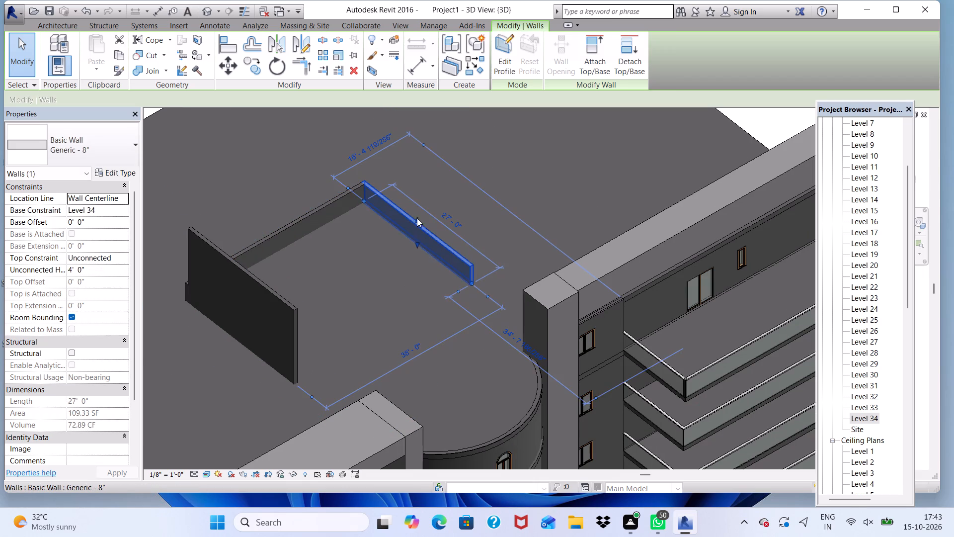
pyautogui.moveTo(416, 217); pyautogui.dragTo(391, 165)
# Stretch the top of the enclosure's 38' rear wall to a height of about 15' 2".
pyautogui.scroll(-2, 395, 212)
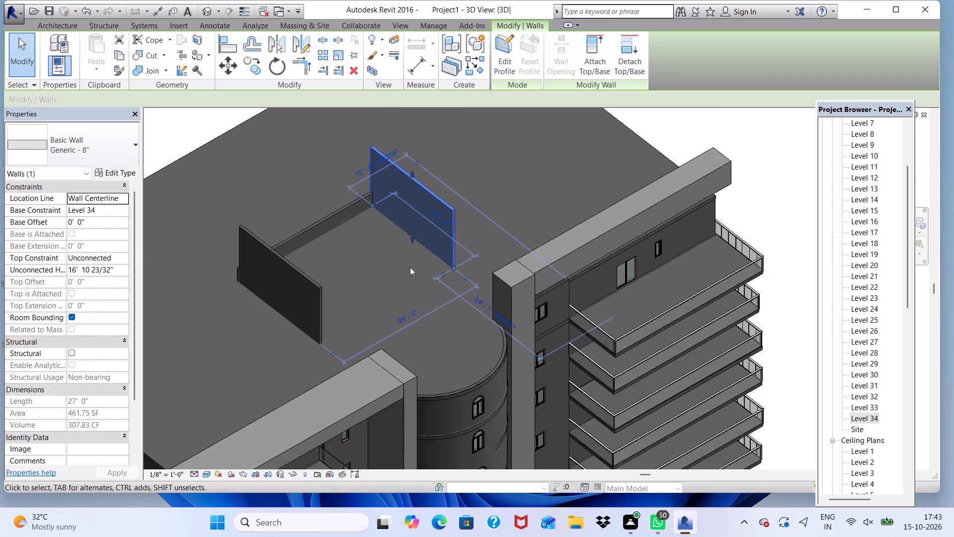
pyautogui.scroll(-1, 408, 279)
pyautogui.keyDown('shift'); pyautogui.moveTo(415, 298); pyautogui.dragTo(281, 257, button='middle'); pyautogui.keyUp('shift')
pyautogui.scroll(5, 288, 181)
pyautogui.click(373, 193)
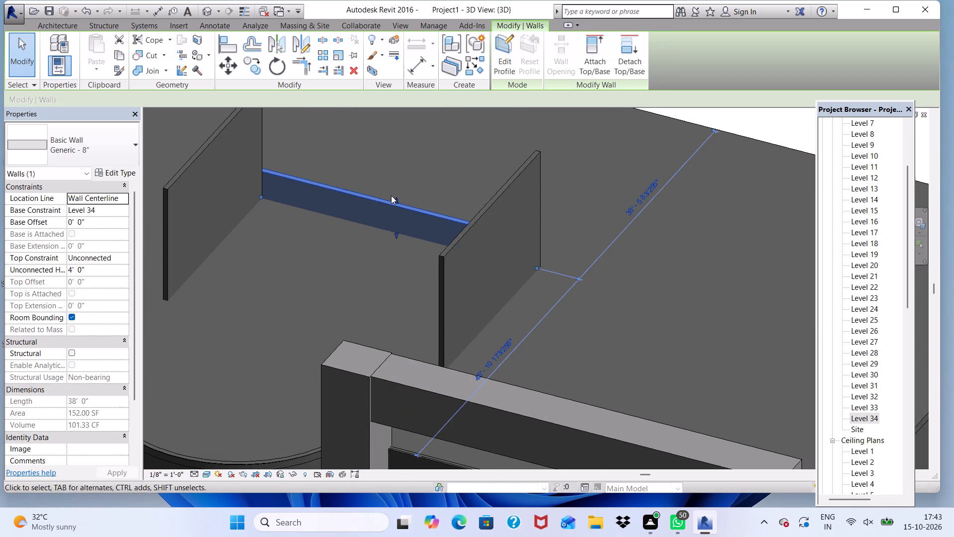
pyautogui.moveTo(396, 199); pyautogui.dragTo(381, 128)
pyautogui.scroll(-5, 389, 158)
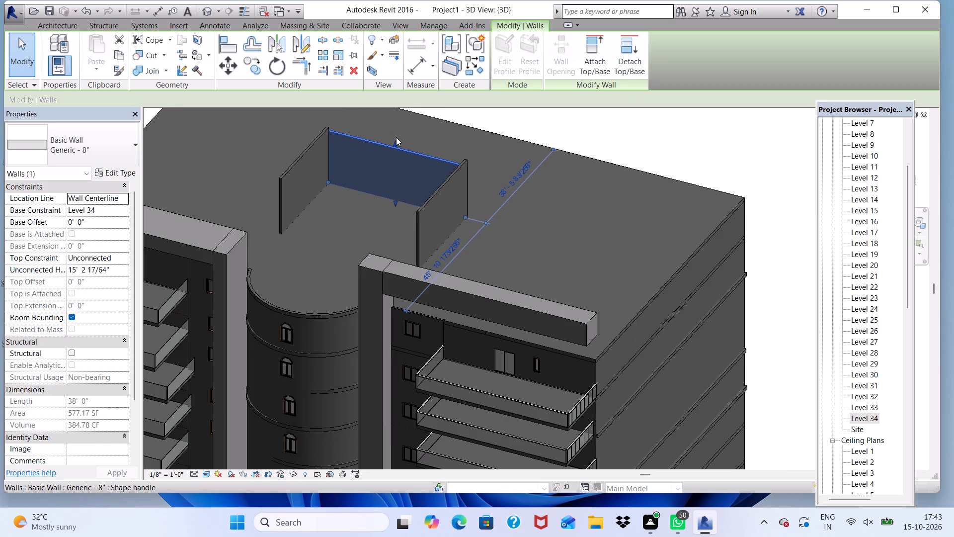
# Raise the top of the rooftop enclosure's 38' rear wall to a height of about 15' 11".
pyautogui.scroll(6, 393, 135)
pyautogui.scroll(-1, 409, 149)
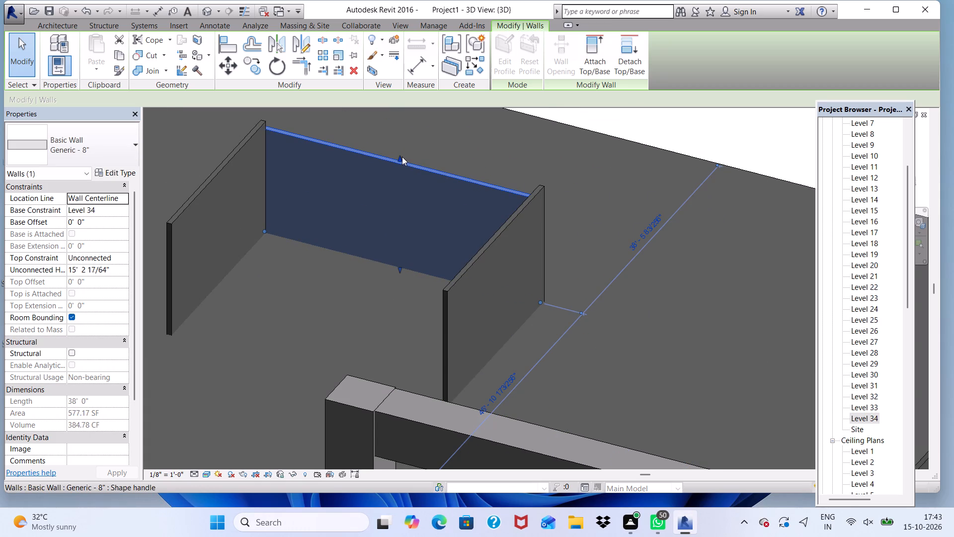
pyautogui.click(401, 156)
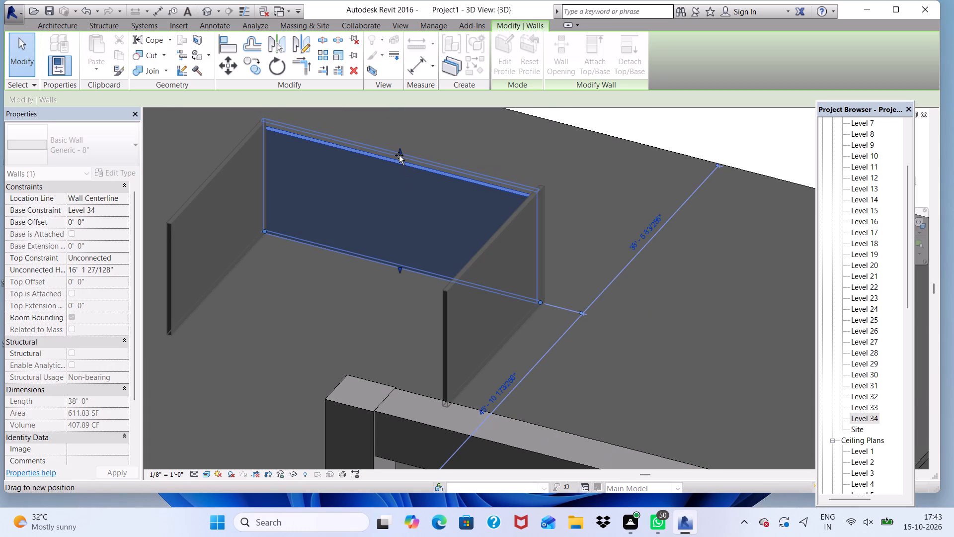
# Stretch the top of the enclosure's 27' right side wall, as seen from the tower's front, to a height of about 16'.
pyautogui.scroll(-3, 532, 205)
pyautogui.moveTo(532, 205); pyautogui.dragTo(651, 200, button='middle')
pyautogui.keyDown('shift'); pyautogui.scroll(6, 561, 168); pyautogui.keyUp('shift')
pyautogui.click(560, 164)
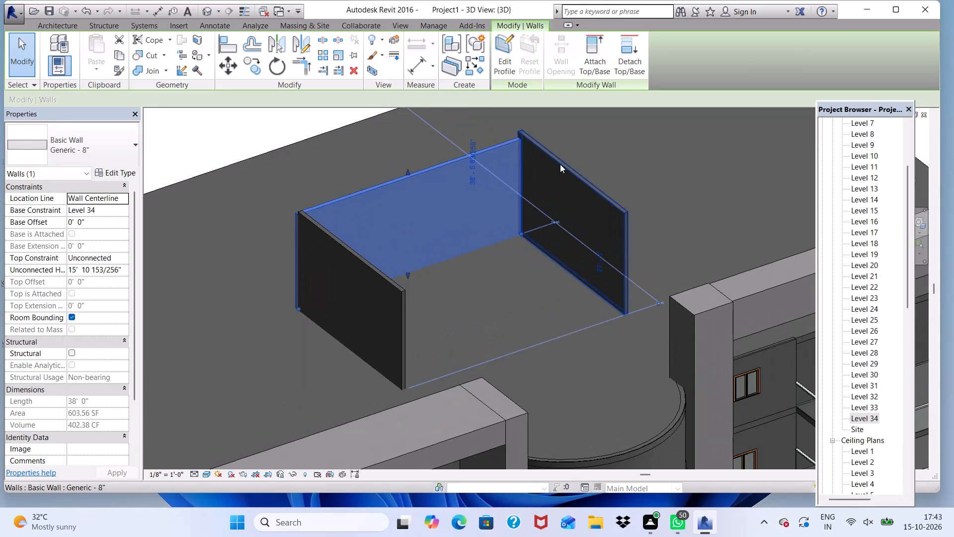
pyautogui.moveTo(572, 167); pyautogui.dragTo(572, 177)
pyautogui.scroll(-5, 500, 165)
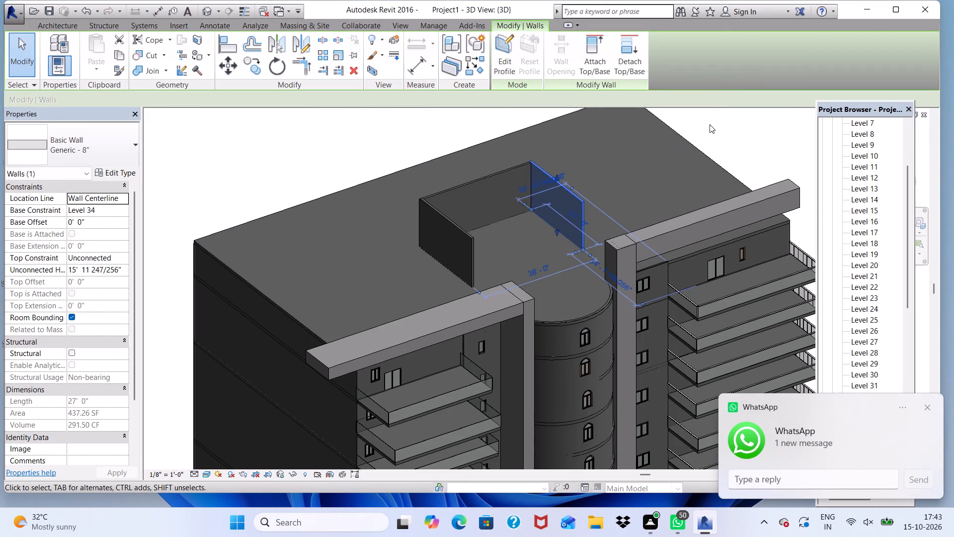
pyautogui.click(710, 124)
# Examine the rooftop enclosure's height and proportions against the roof beams and the whole tower from the front.
pyautogui.scroll(-1, 479, 245)
pyautogui.keyDown('shift'); pyautogui.moveTo(477, 253); pyautogui.dragTo(401, 104, button='middle'); pyautogui.keyUp('shift')
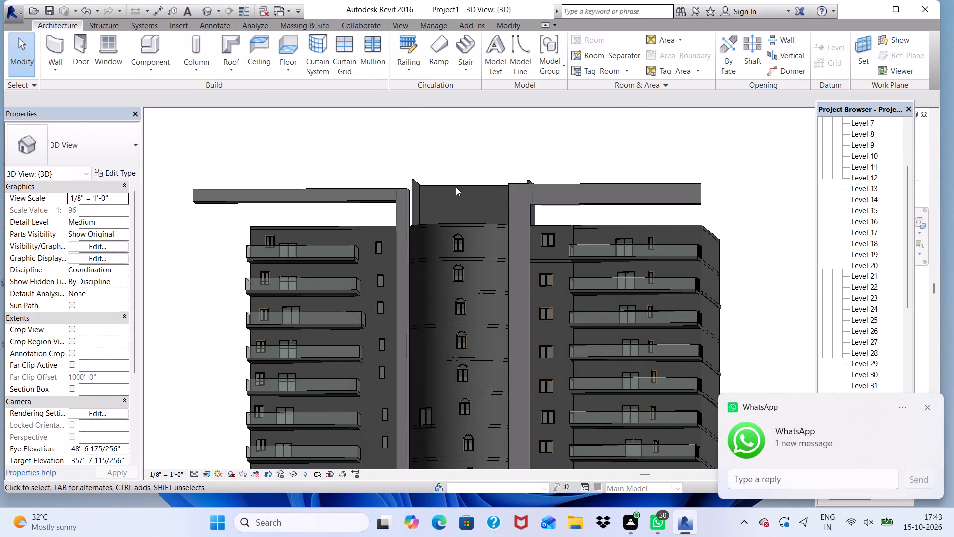
pyautogui.scroll(2, 456, 187)
pyautogui.scroll(-7, 466, 128)
pyautogui.scroll(6, 487, 194)
pyautogui.scroll(-4, 487, 194)
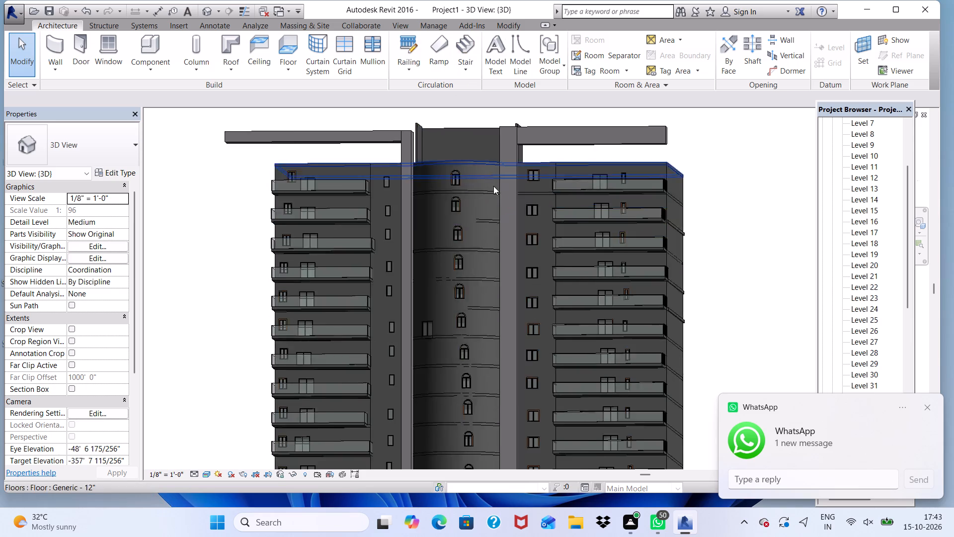
pyautogui.scroll(2, 494, 170)
pyautogui.scroll(-5, 481, 151)
pyautogui.moveTo(522, 275); pyautogui.dragTo(514, 305, button='middle')
pyautogui.keyDown('shift'); pyautogui.moveTo(518, 287); pyautogui.dragTo(544, 293, button='middle'); pyautogui.keyUp('shift')
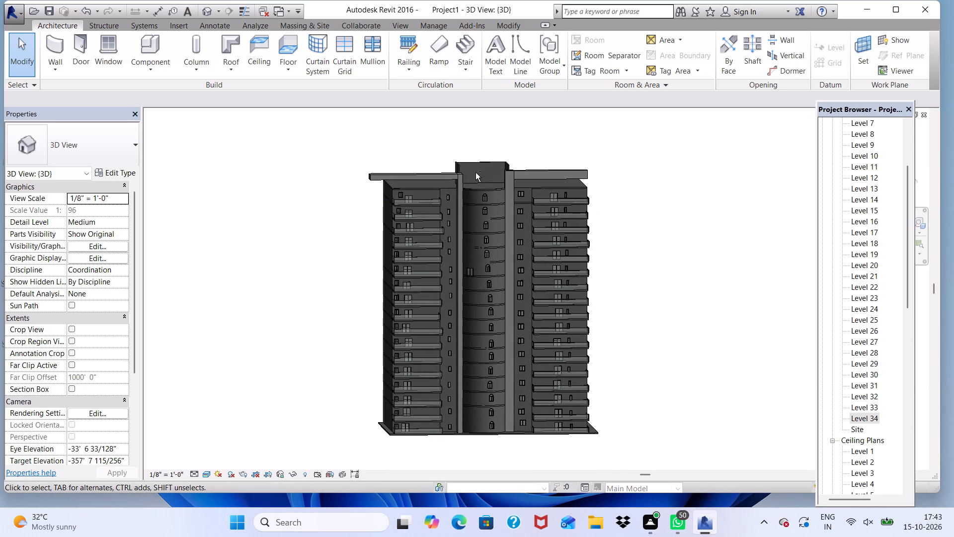
# Stretch the top of the enclosure's 38' rear wall well above the roof beams and both side walls.
pyautogui.keyDown('shift'); pyautogui.scroll(6, 474, 169); pyautogui.keyUp('shift')
pyautogui.scroll(4, 473, 159)
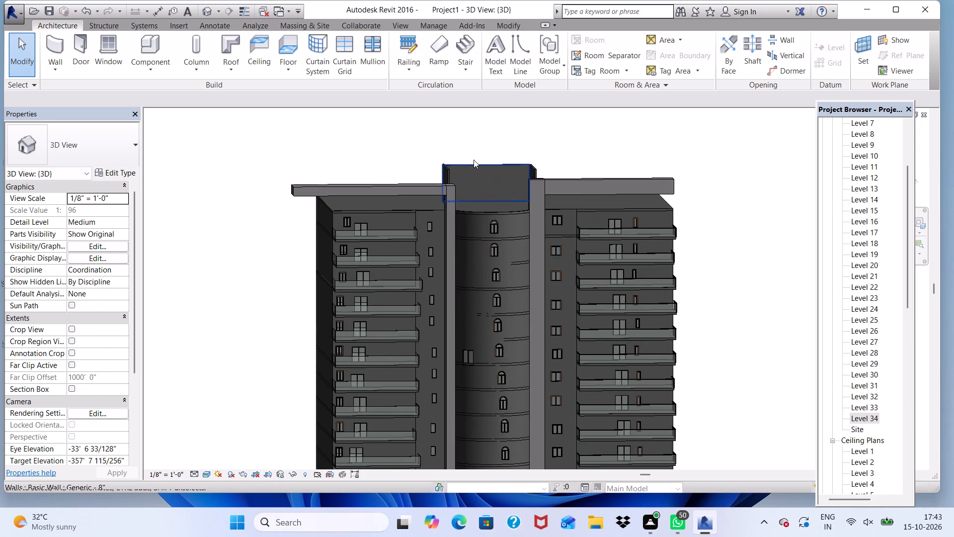
pyautogui.click(474, 163)
pyautogui.scroll(3, 477, 166)
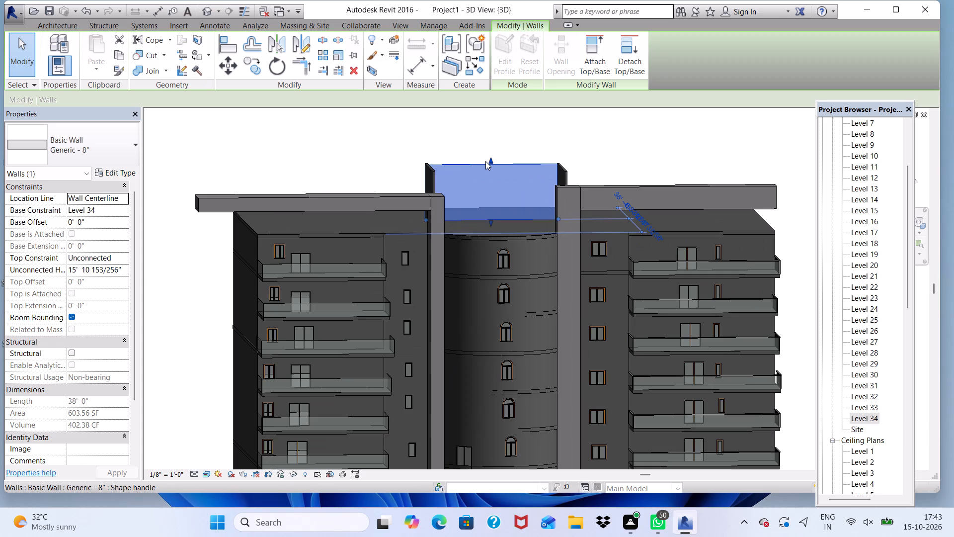
pyautogui.moveTo(488, 161); pyautogui.dragTo(487, 146)
# Stretch the top of the enclosure's 27' right side wall, seen from the tower's front, to about 21', level with the rear wall's top.
pyautogui.scroll(4, 575, 171)
pyautogui.click(556, 176)
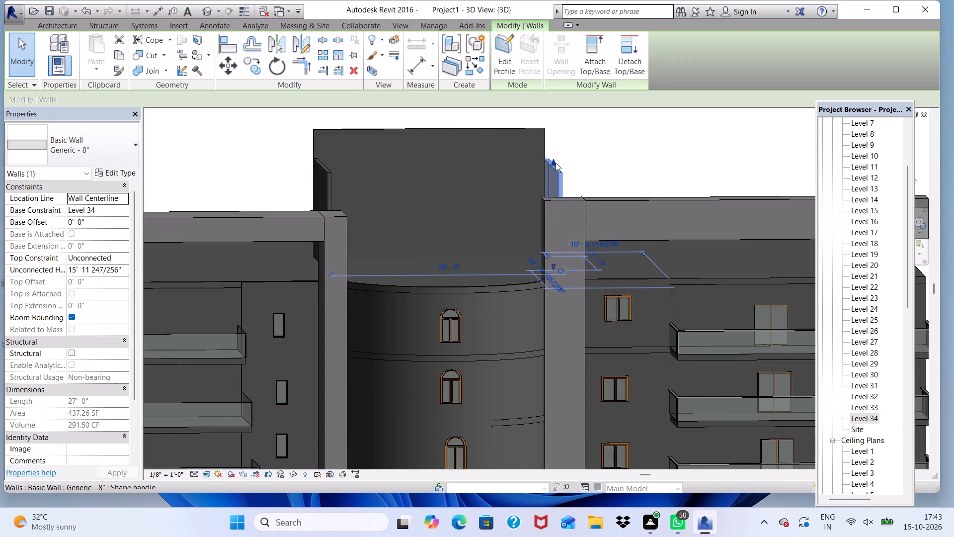
pyautogui.moveTo(551, 157); pyautogui.dragTo(544, 139)
pyautogui.doubleClick(544, 139)
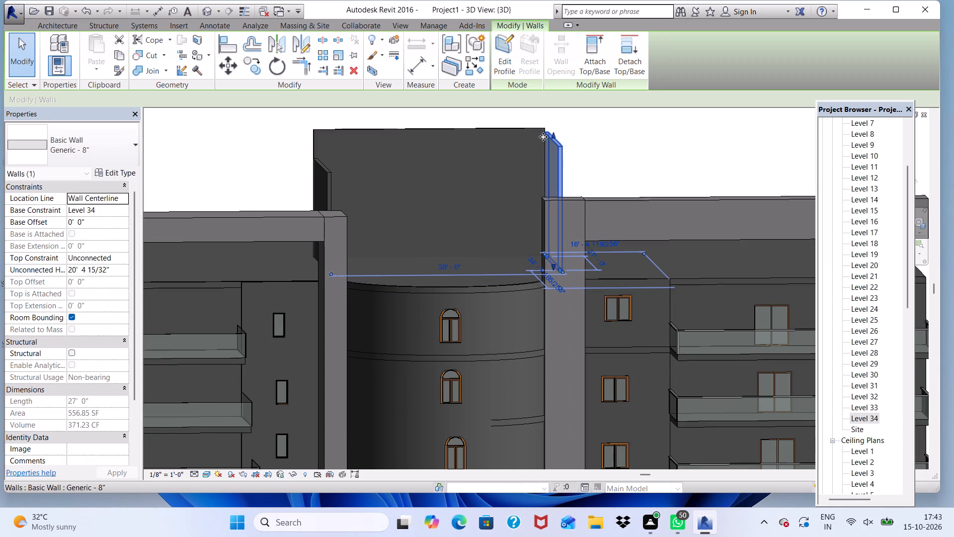
pyautogui.click(551, 135)
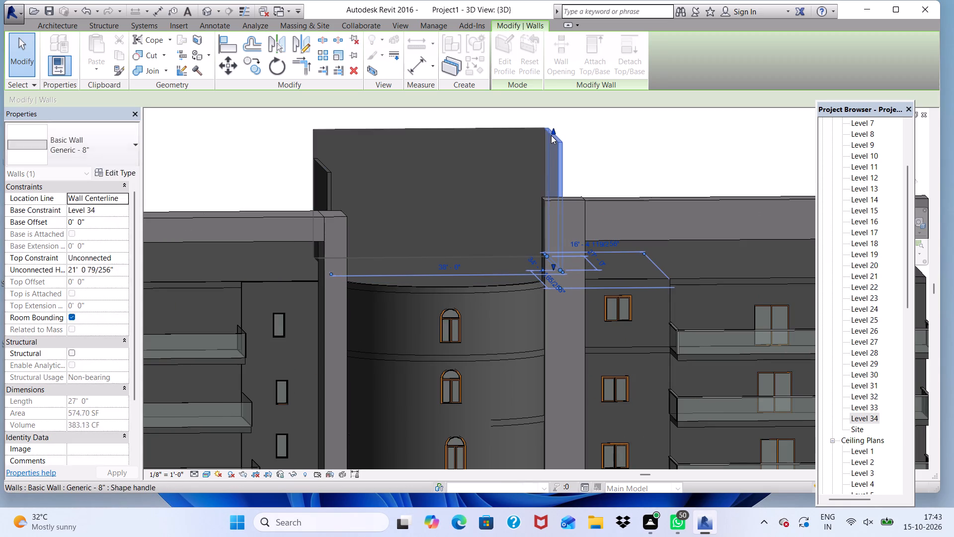
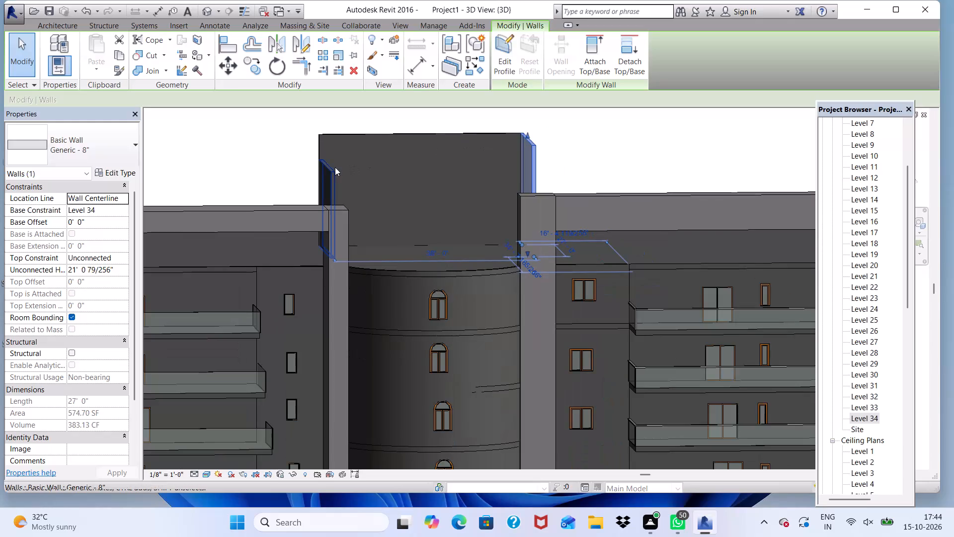
# Stretch the top of the enclosure's 27' left side wall, seen from the tower's front, level with the rear wall's top.
pyautogui.click(329, 168)
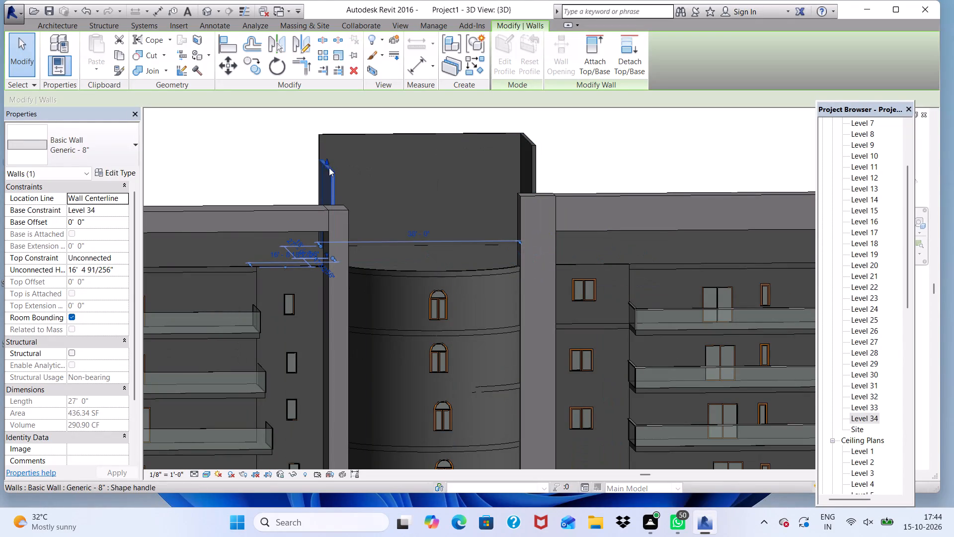
pyautogui.moveTo(324, 157); pyautogui.dragTo(322, 139)
pyautogui.scroll(-2, 329, 167)
pyautogui.click(549, 135)
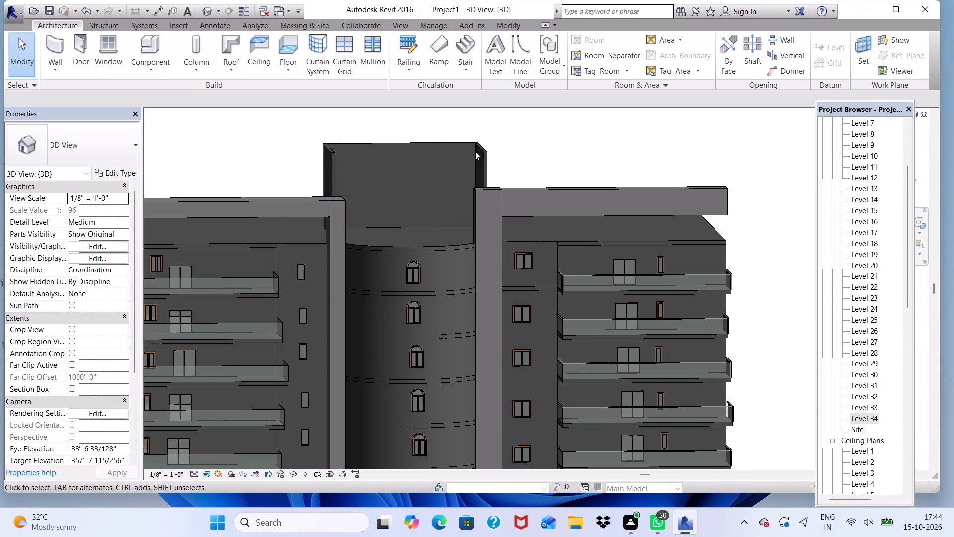
# Examine the raised rooftop enclosure against the roof beams and the whole tower from the front and at an angle.
pyautogui.scroll(-2, 461, 157)
pyautogui.moveTo(441, 167); pyautogui.dragTo(436, 127, button='middle')
pyautogui.scroll(-5, 387, 148)
pyautogui.scroll(1, 397, 328)
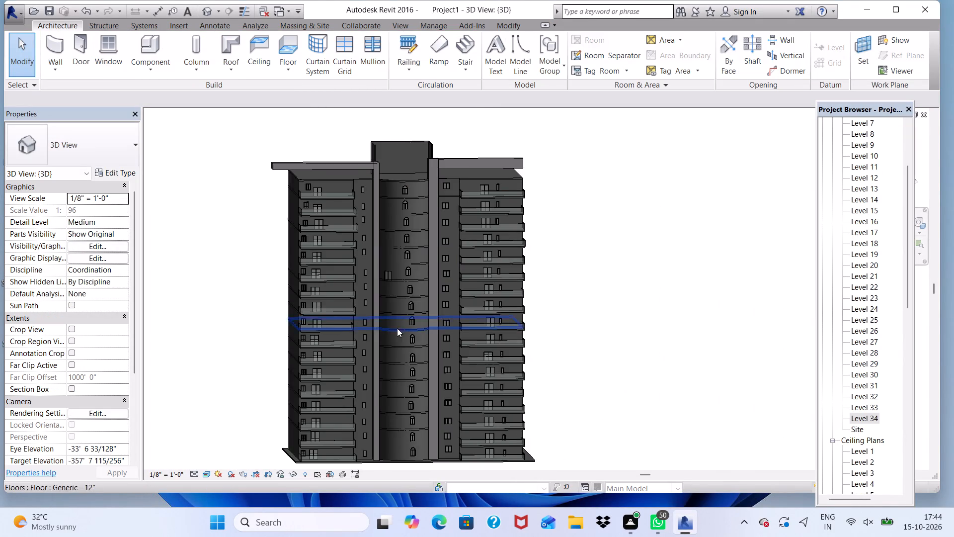
pyautogui.scroll(1, 397, 328)
pyautogui.scroll(-6, 403, 340)
pyautogui.moveTo(429, 389); pyautogui.dragTo(464, 355, button='middle')
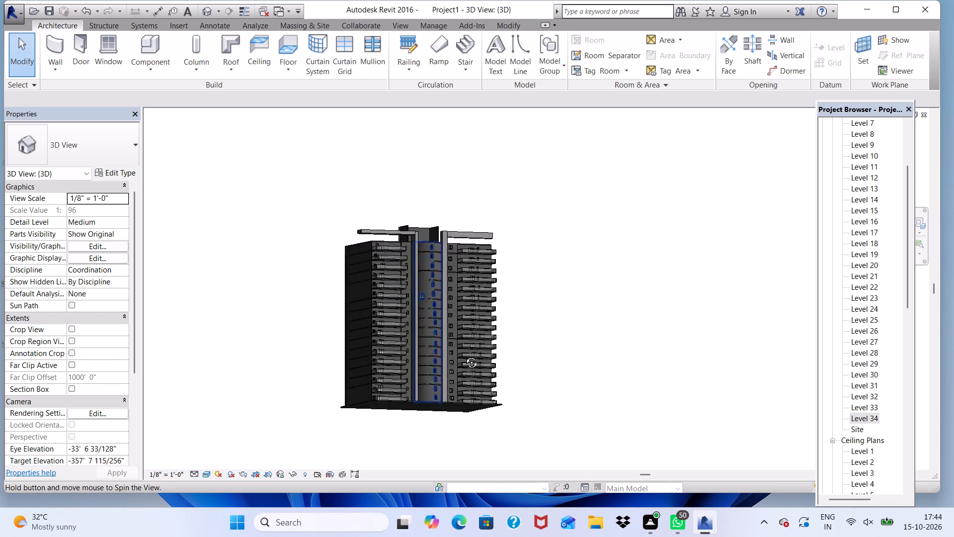
pyautogui.moveTo(464, 355); pyautogui.dragTo(434, 394, button='middle')
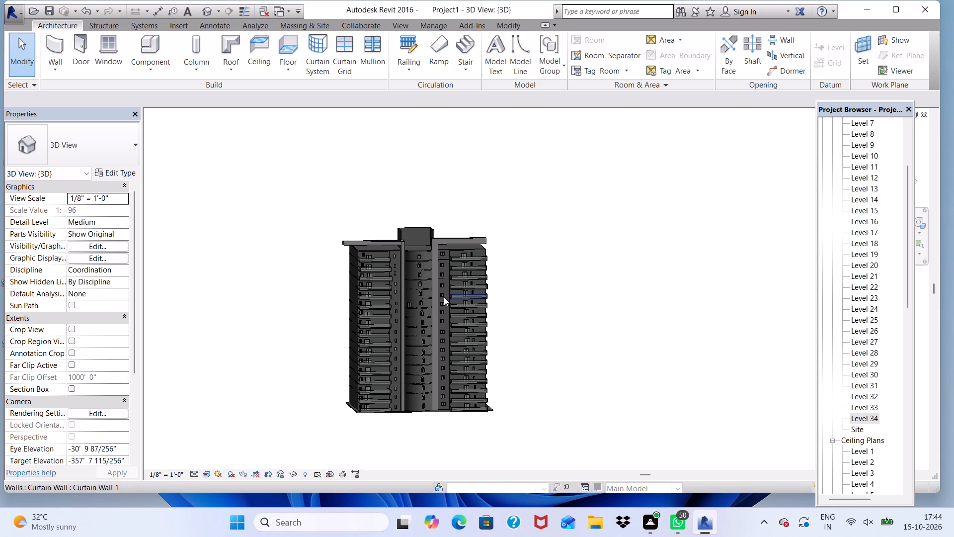
pyautogui.scroll(-5, 393, 248)
pyautogui.scroll(10, 429, 269)
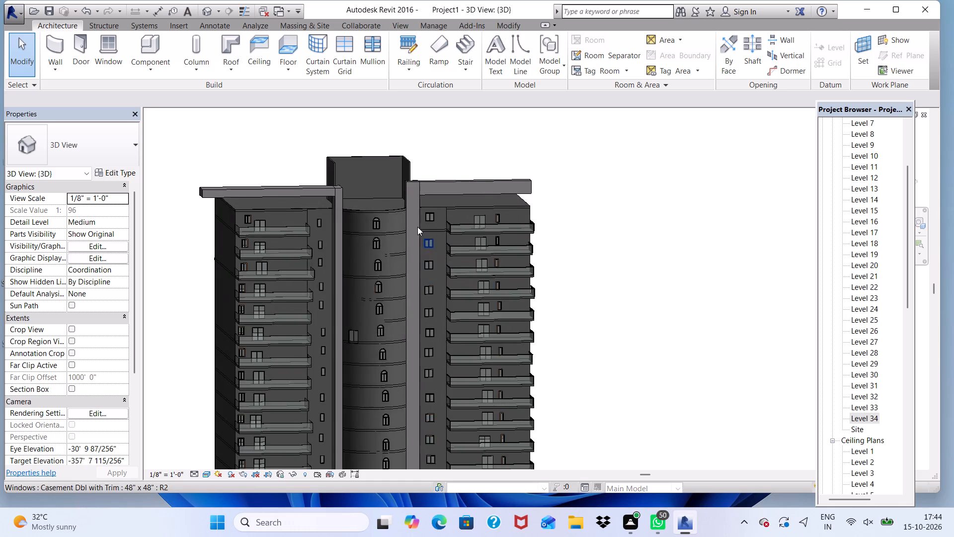
pyautogui.scroll(4, 417, 227)
pyautogui.scroll(-3, 395, 184)
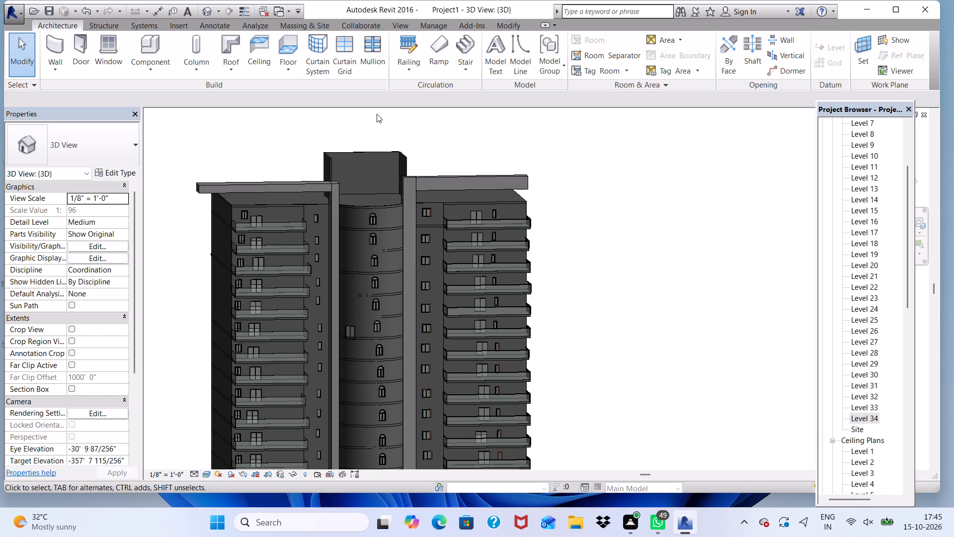
pyautogui.scroll(5, 375, 158)
pyautogui.scroll(3, 330, 184)
pyautogui.scroll(-6, 279, 192)
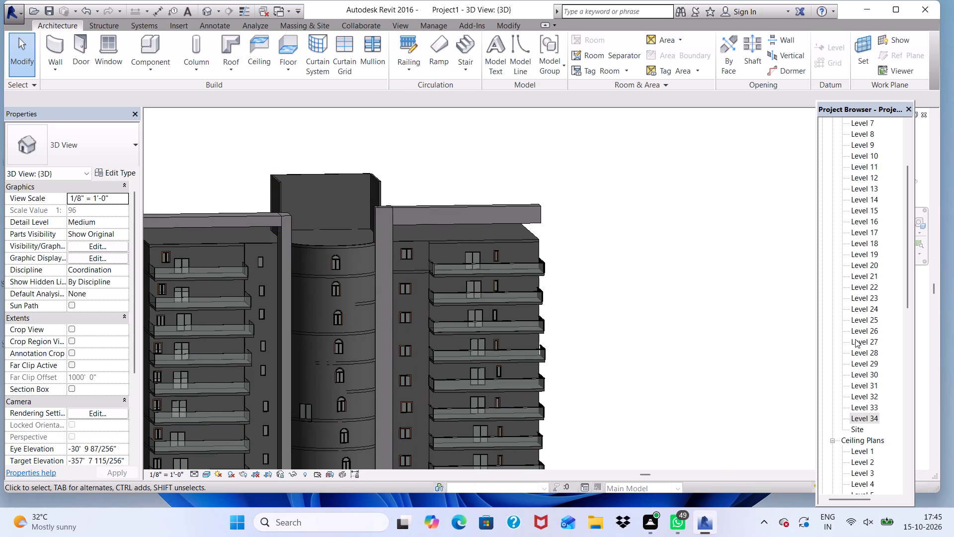
# Create a rectangular Generic - 12" floor on the Level 34 plan, 27'-4" deep, along the outer edges of the enclosure walls.
pyautogui.doubleClick(858, 419)
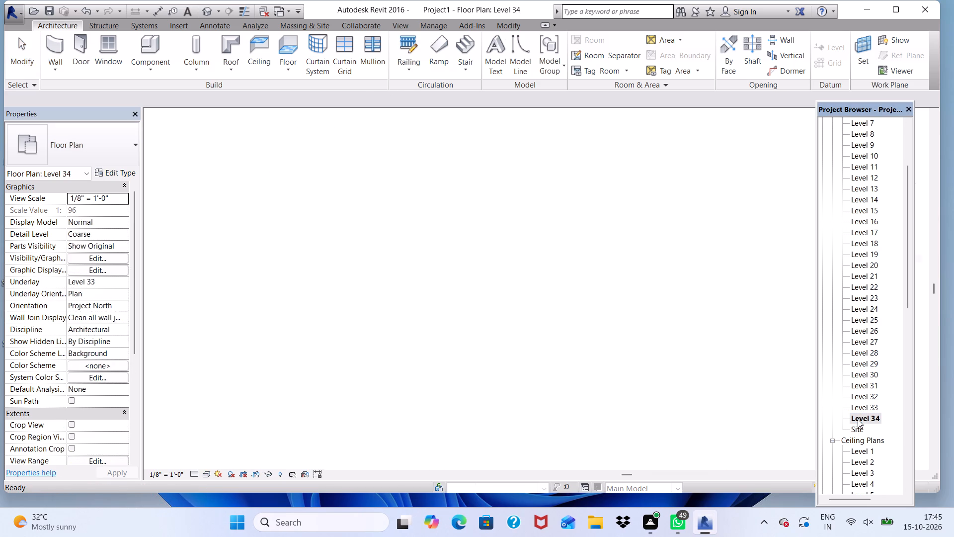
pyautogui.scroll(3, 434, 183)
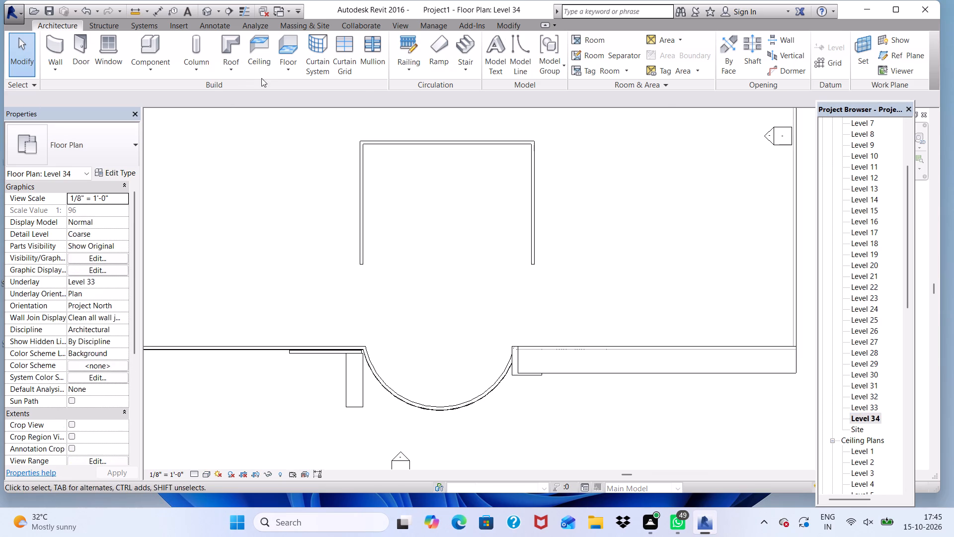
pyautogui.click(295, 54)
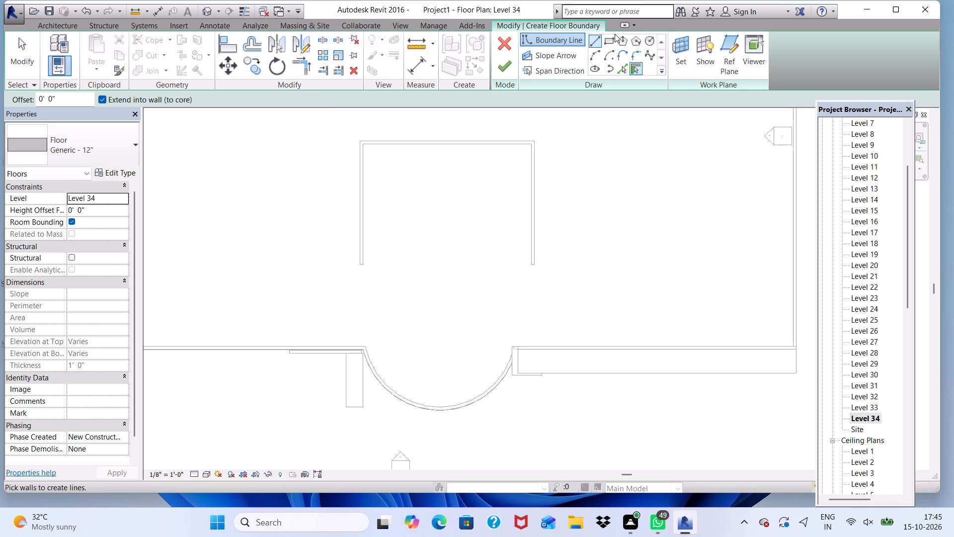
pyautogui.click(606, 45)
pyautogui.scroll(3, 424, 135)
pyautogui.scroll(-2, 393, 133)
pyautogui.scroll(6, 345, 149)
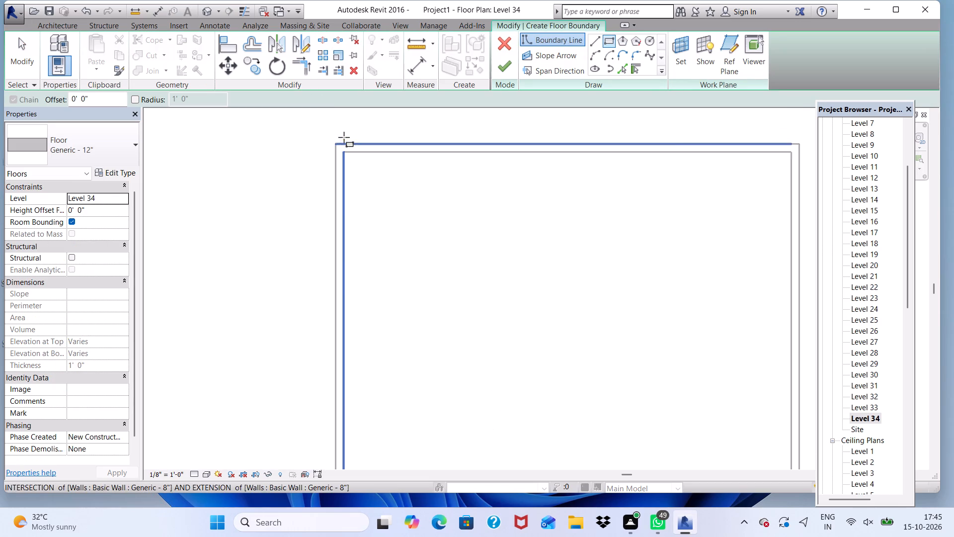
pyautogui.scroll(1, 344, 137)
pyautogui.click(336, 145)
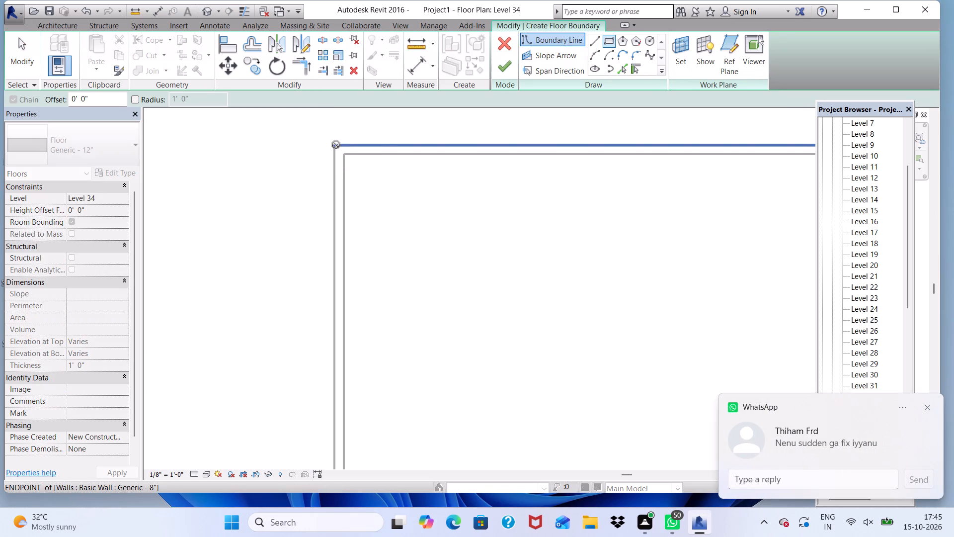
pyautogui.scroll(-6, 430, 187)
pyautogui.scroll(1, 490, 166)
pyautogui.scroll(-4, 371, 142)
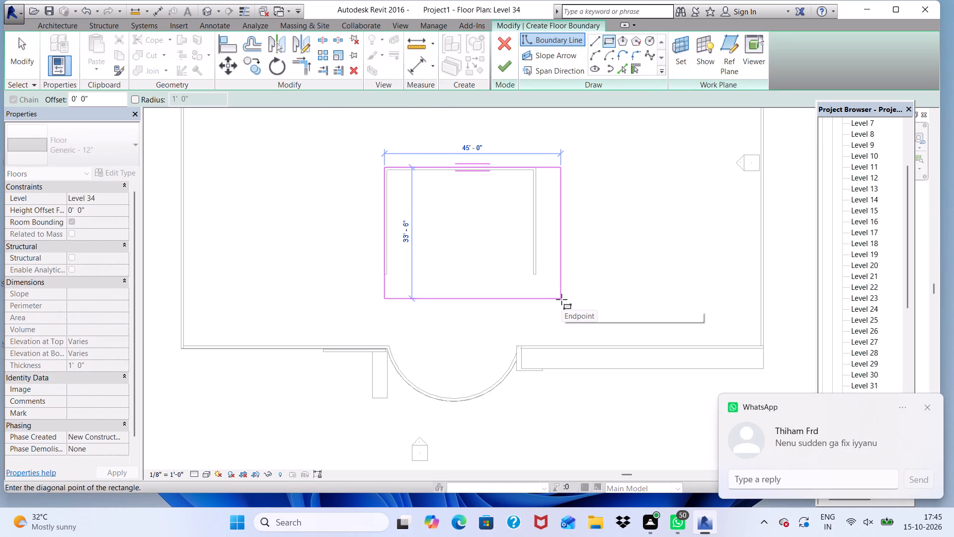
pyautogui.scroll(6, 561, 299)
pyautogui.scroll(-3, 492, 226)
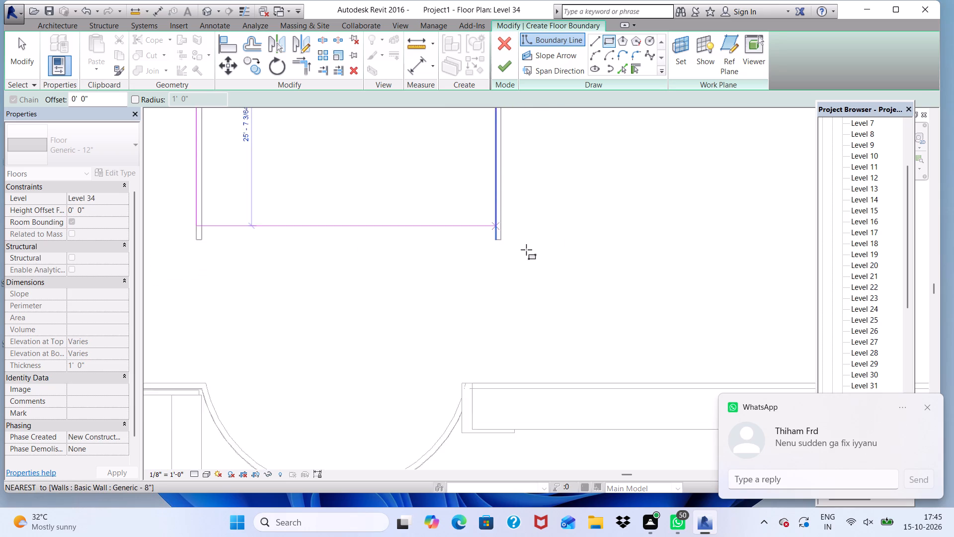
pyautogui.scroll(-6, 526, 250)
pyautogui.scroll(8, 522, 232)
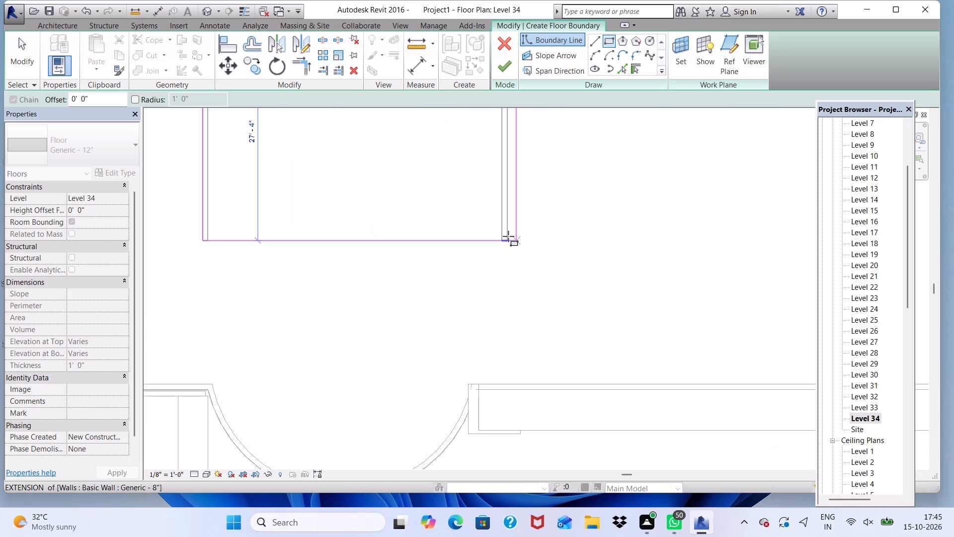
pyautogui.click(508, 237)
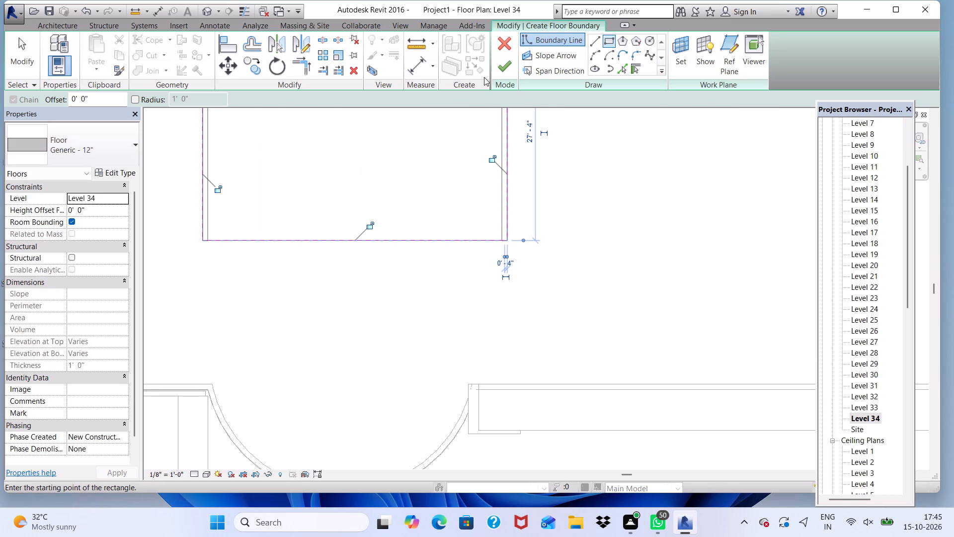
pyautogui.click(507, 62)
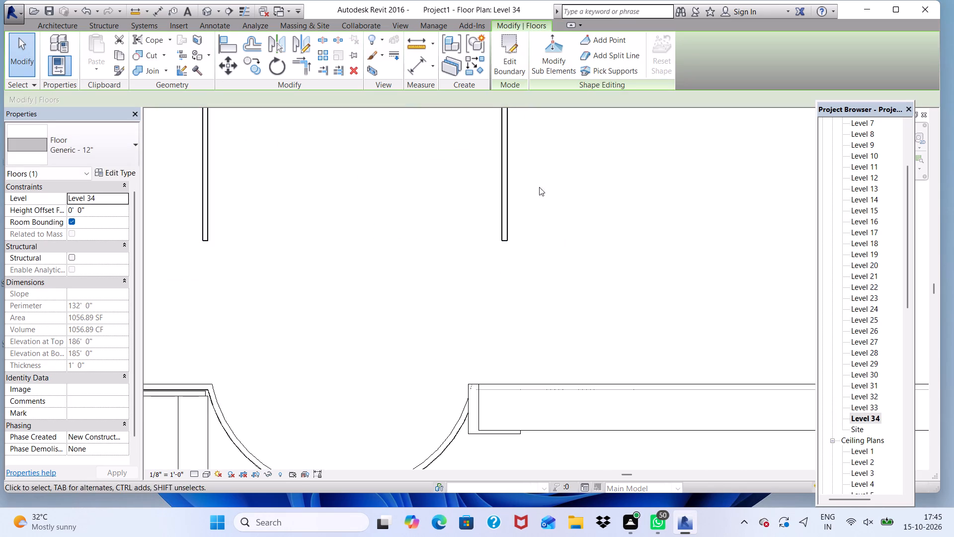
# Inspect the new floor between the enclosure walls from the front in 3D and try to select it.
pyautogui.scroll(-4, 503, 223)
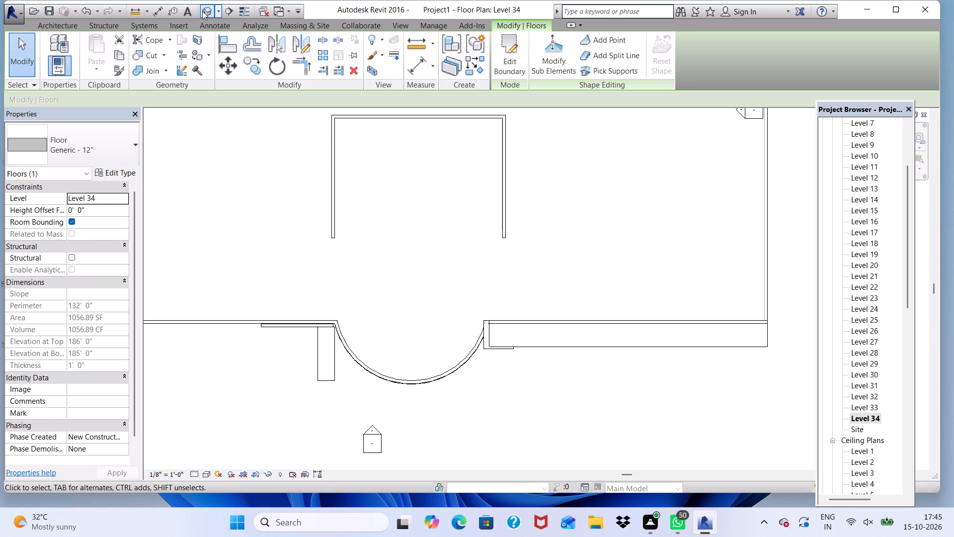
pyautogui.click(202, 8)
pyautogui.scroll(5, 344, 216)
pyautogui.scroll(-4, 343, 189)
pyautogui.moveTo(346, 198); pyautogui.dragTo(353, 217, button='middle')
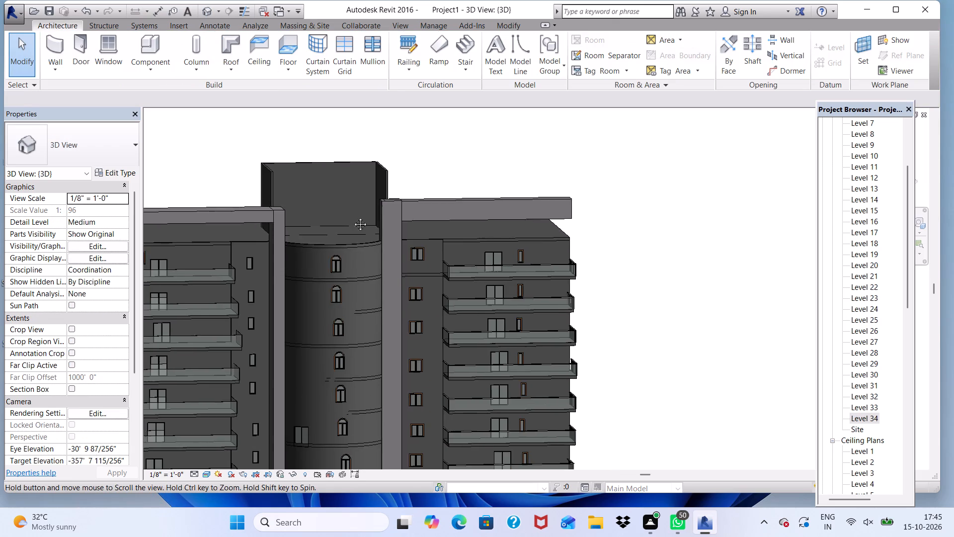
pyautogui.moveTo(353, 217); pyautogui.dragTo(359, 334, button='middle')
pyautogui.scroll(6, 359, 334)
pyautogui.scroll(-2, 353, 367)
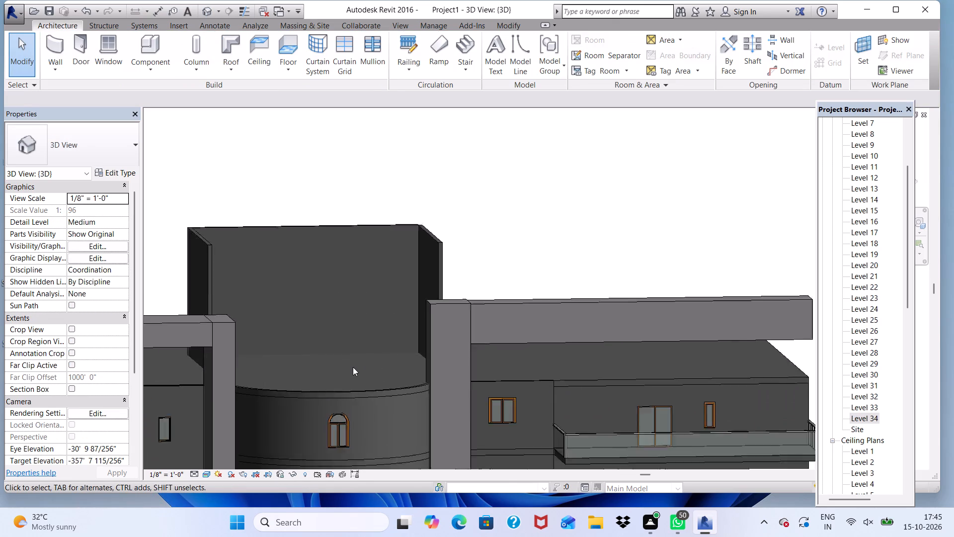
pyautogui.scroll(-4, 353, 367)
pyautogui.click(353, 368)
pyautogui.click(353, 367)
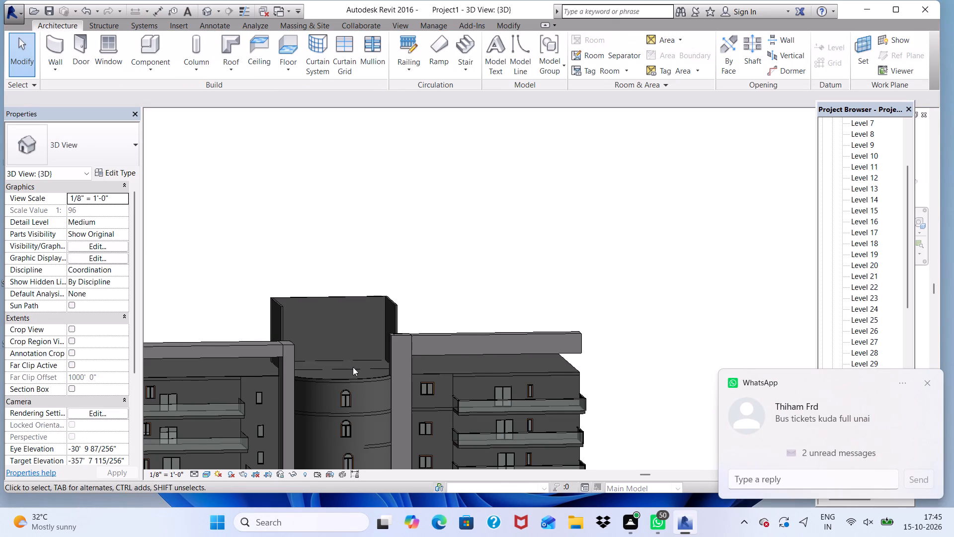
pyautogui.scroll(2, 353, 367)
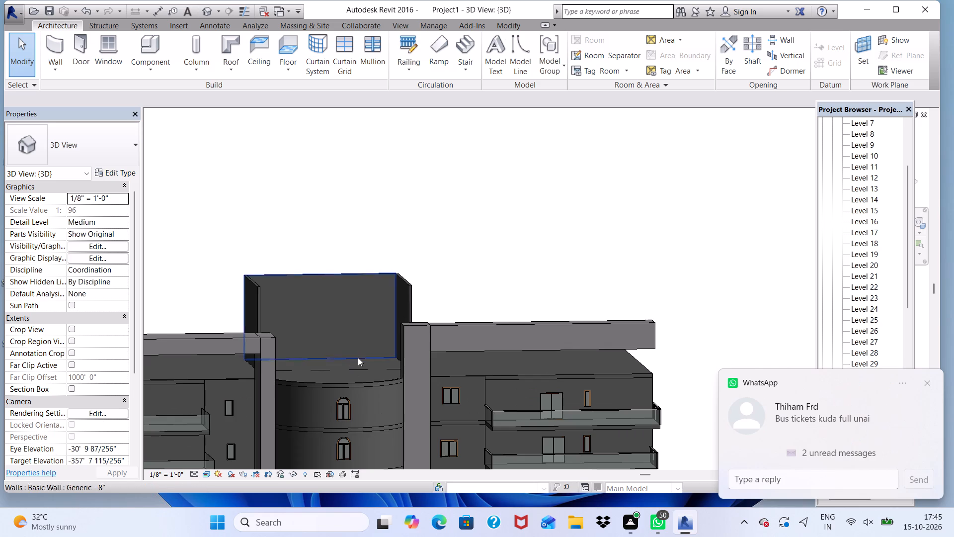
pyautogui.scroll(5, 360, 376)
pyautogui.scroll(-7, 357, 362)
pyautogui.doubleClick(358, 362)
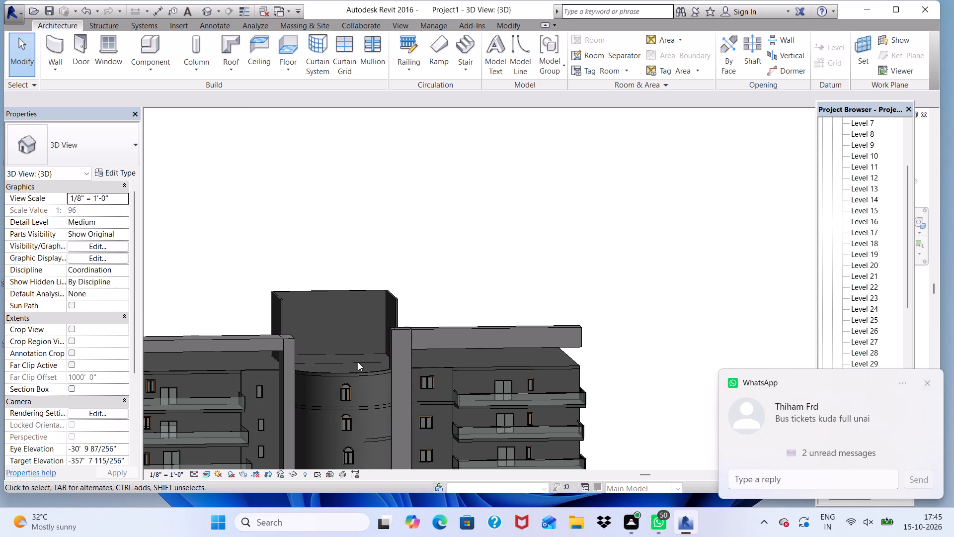
pyautogui.click(352, 353)
pyautogui.scroll(5, 336, 310)
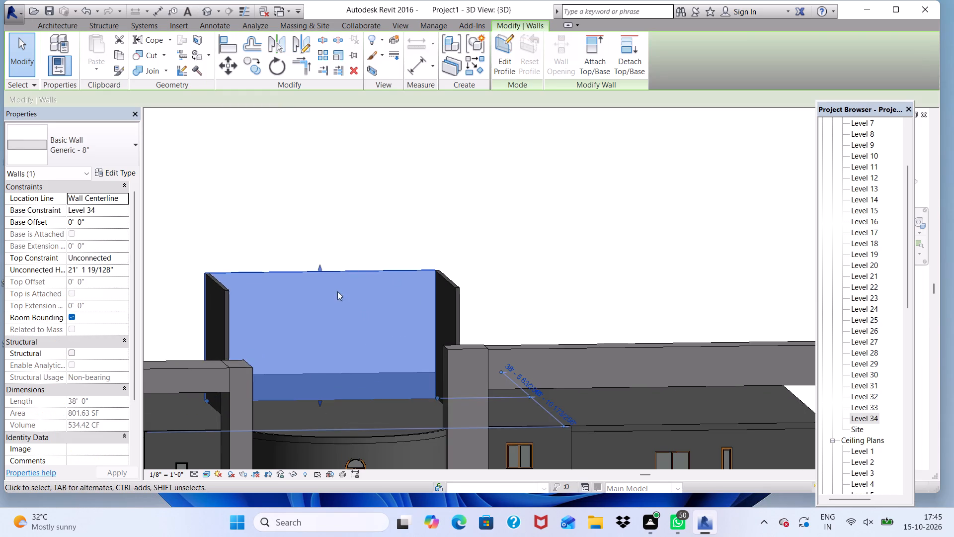
# Examine the enclosure and its floor from above at an angle, and try to select the floor along the open front edge.
pyautogui.click(467, 209)
pyautogui.scroll(-10, 455, 217)
pyautogui.moveTo(449, 278); pyautogui.dragTo(450, 306, button='middle')
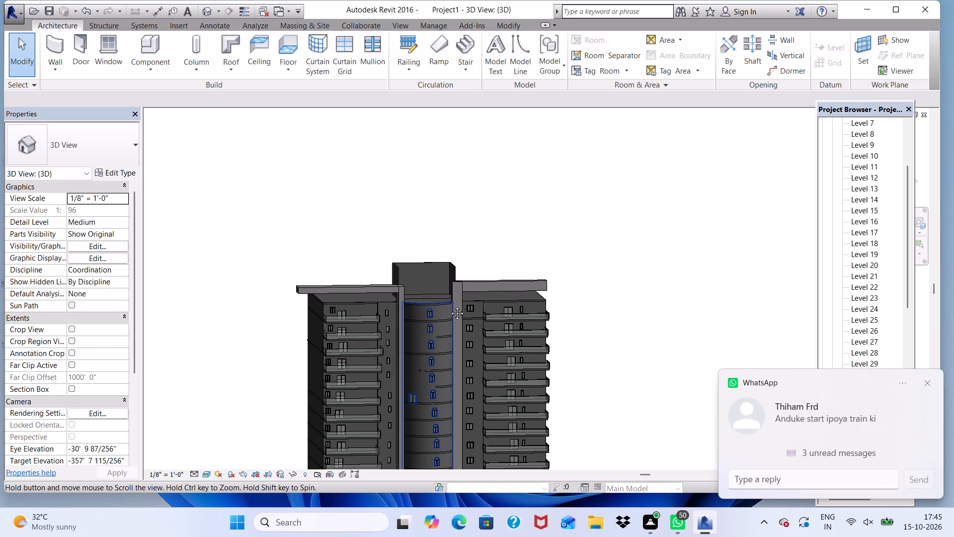
pyautogui.moveTo(450, 306); pyautogui.dragTo(448, 290, button='middle')
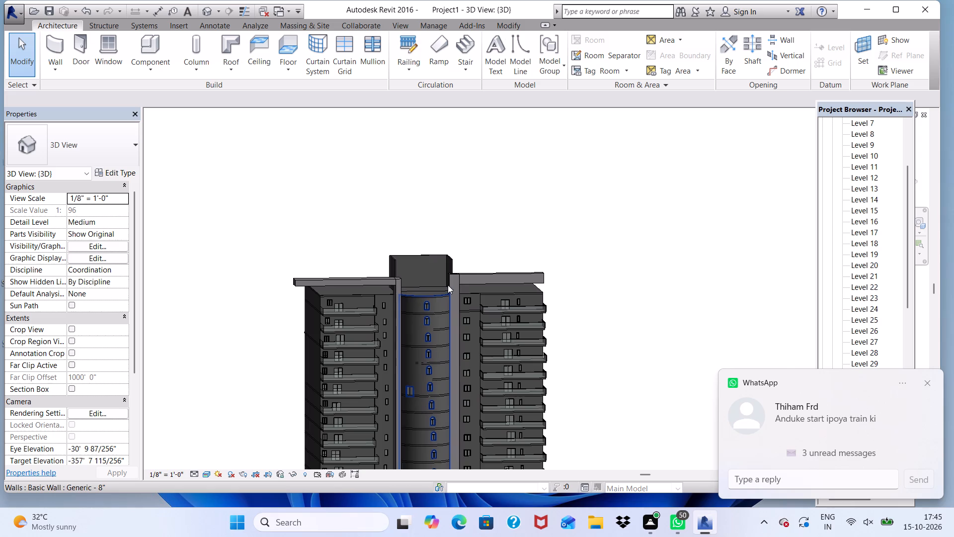
pyautogui.scroll(-2, 447, 268)
pyautogui.keyDown('shift'); pyautogui.moveTo(447, 268); pyautogui.dragTo(350, 379, button='middle'); pyautogui.keyUp('shift')
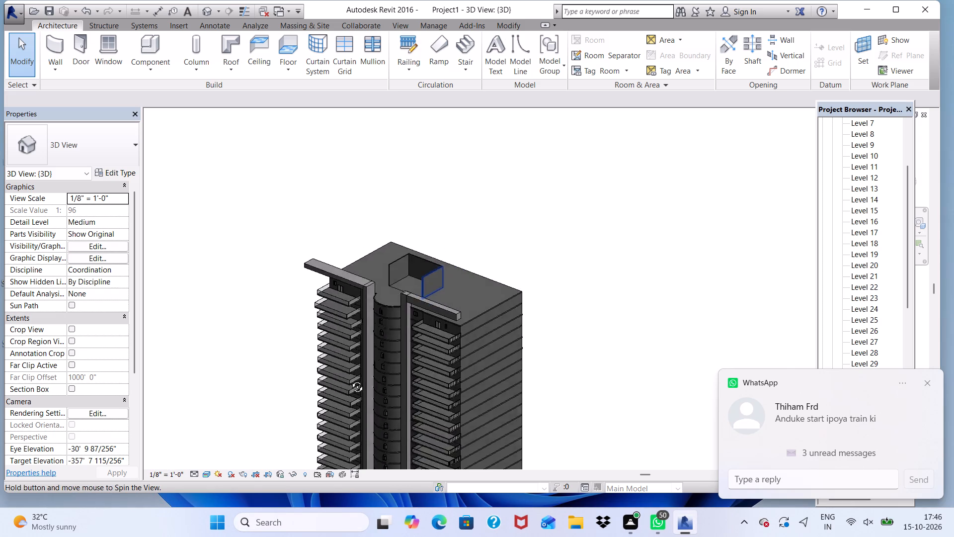
pyautogui.keyDown('shift'); pyautogui.moveTo(350, 379); pyautogui.dragTo(336, 409, button='middle'); pyautogui.keyUp('shift')
pyautogui.scroll(14, 372, 315)
pyautogui.scroll(-7, 423, 265)
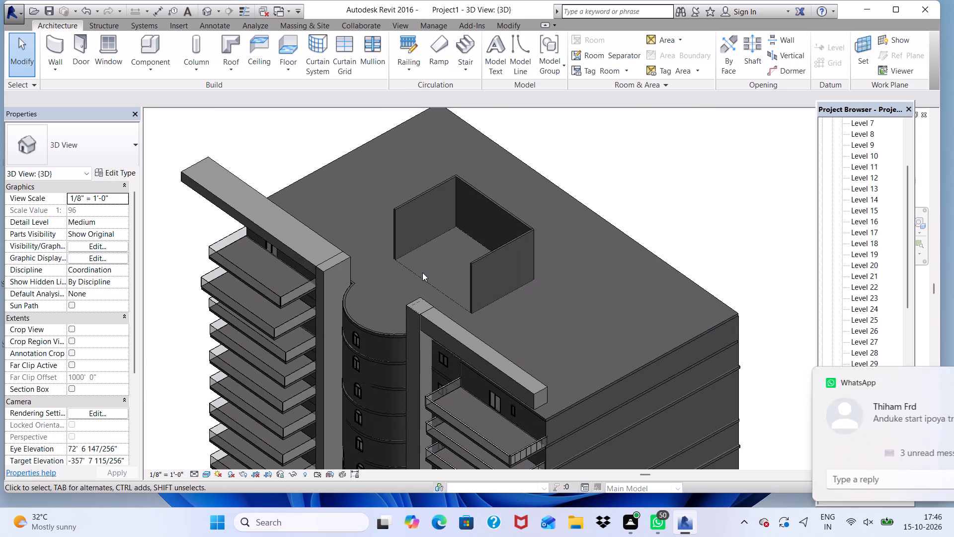
pyautogui.scroll(-2, 937, 235)
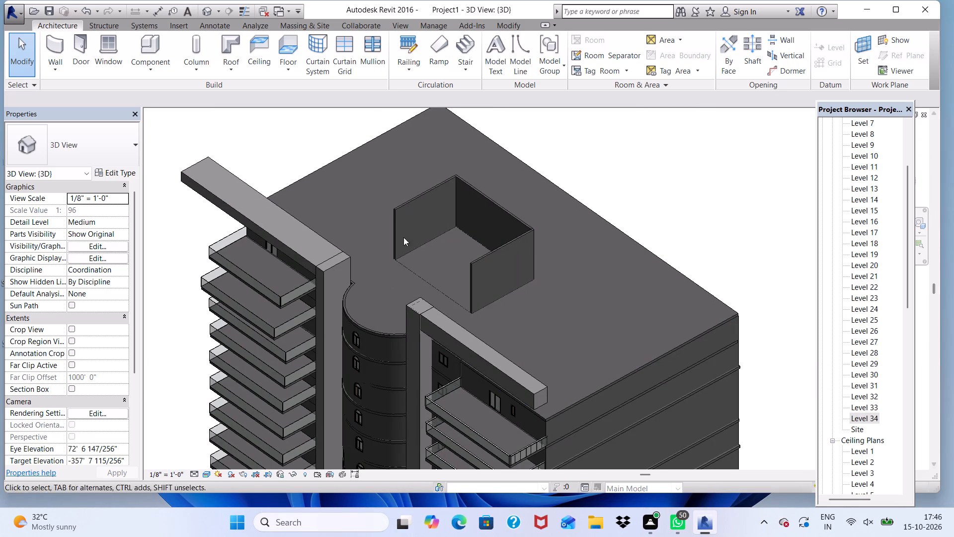
pyautogui.click(405, 262)
pyautogui.click(405, 268)
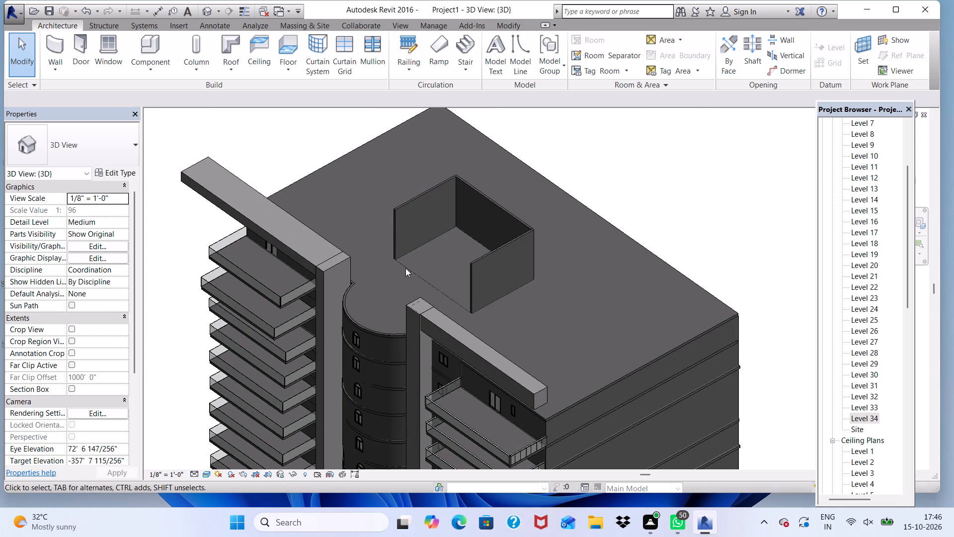
pyautogui.doubleClick(405, 268)
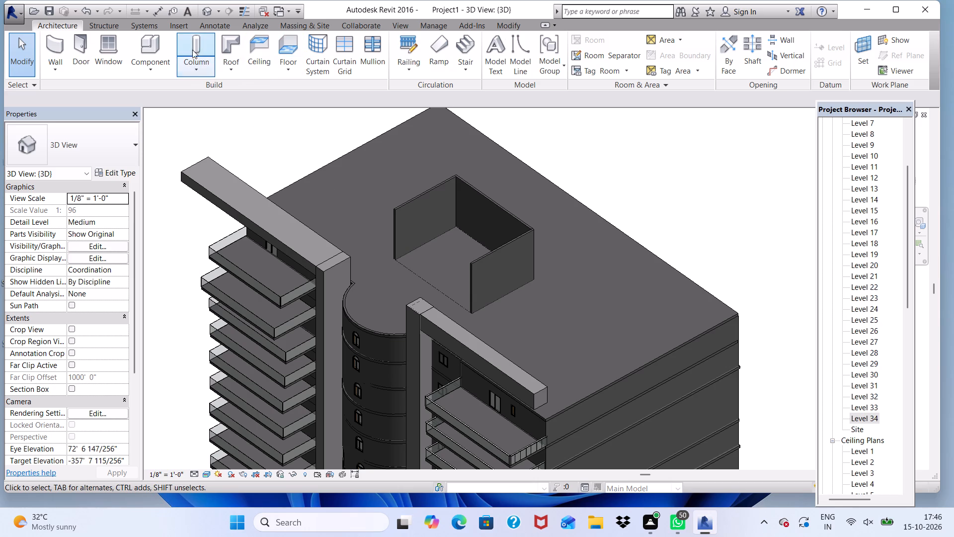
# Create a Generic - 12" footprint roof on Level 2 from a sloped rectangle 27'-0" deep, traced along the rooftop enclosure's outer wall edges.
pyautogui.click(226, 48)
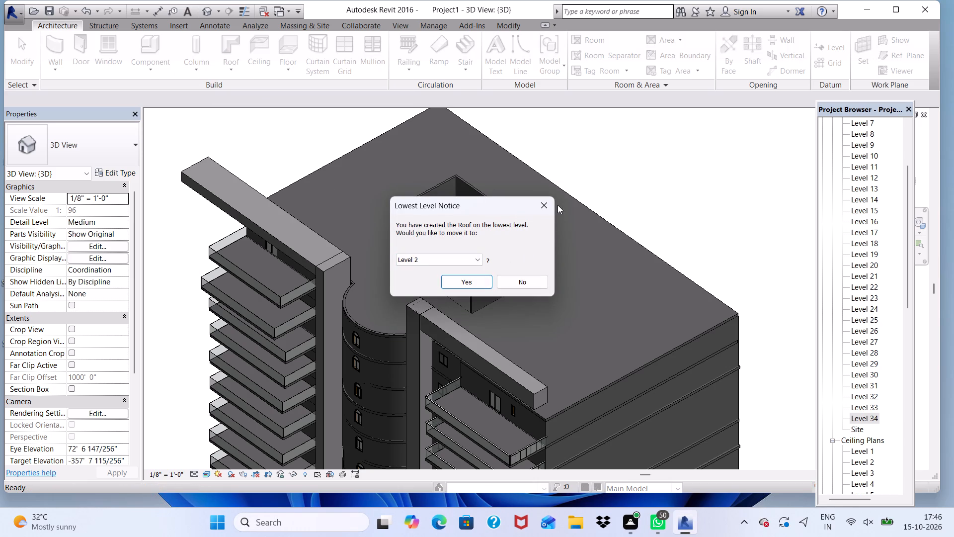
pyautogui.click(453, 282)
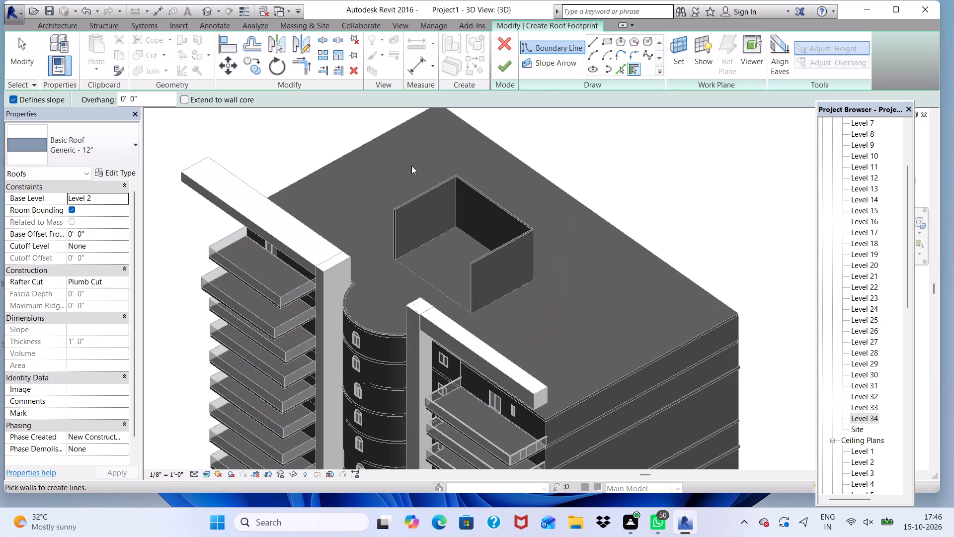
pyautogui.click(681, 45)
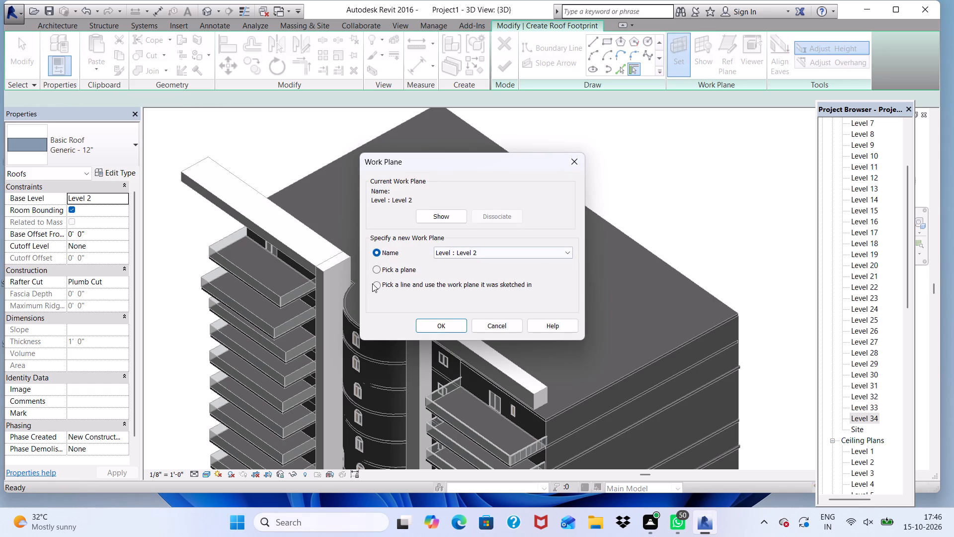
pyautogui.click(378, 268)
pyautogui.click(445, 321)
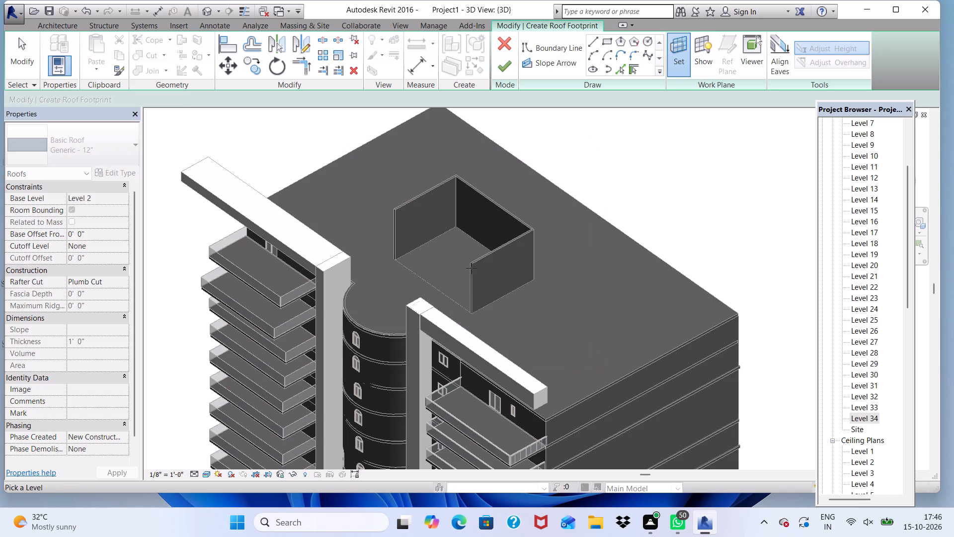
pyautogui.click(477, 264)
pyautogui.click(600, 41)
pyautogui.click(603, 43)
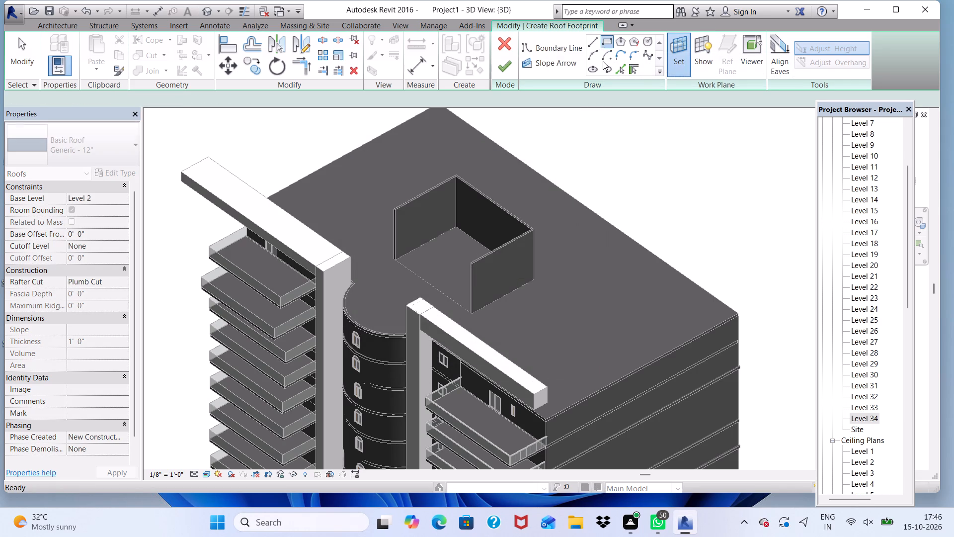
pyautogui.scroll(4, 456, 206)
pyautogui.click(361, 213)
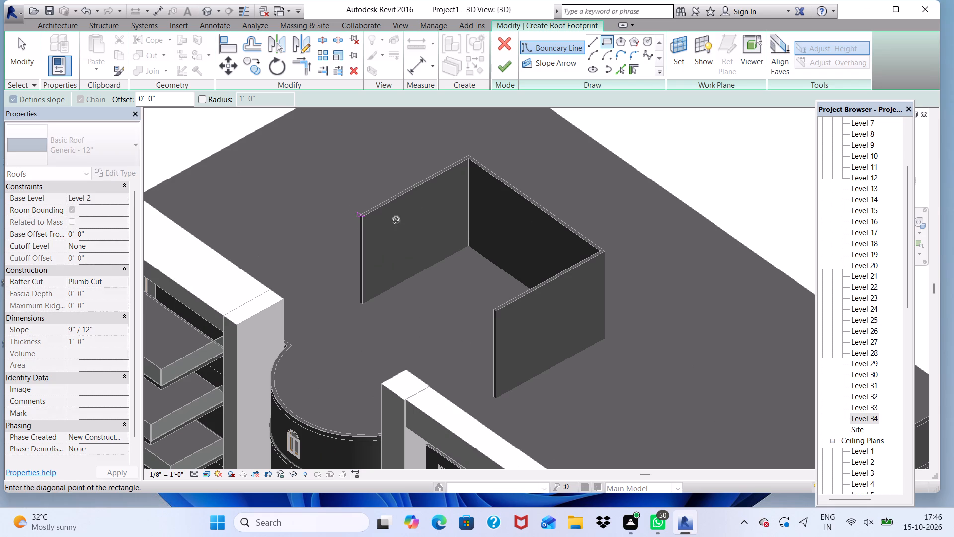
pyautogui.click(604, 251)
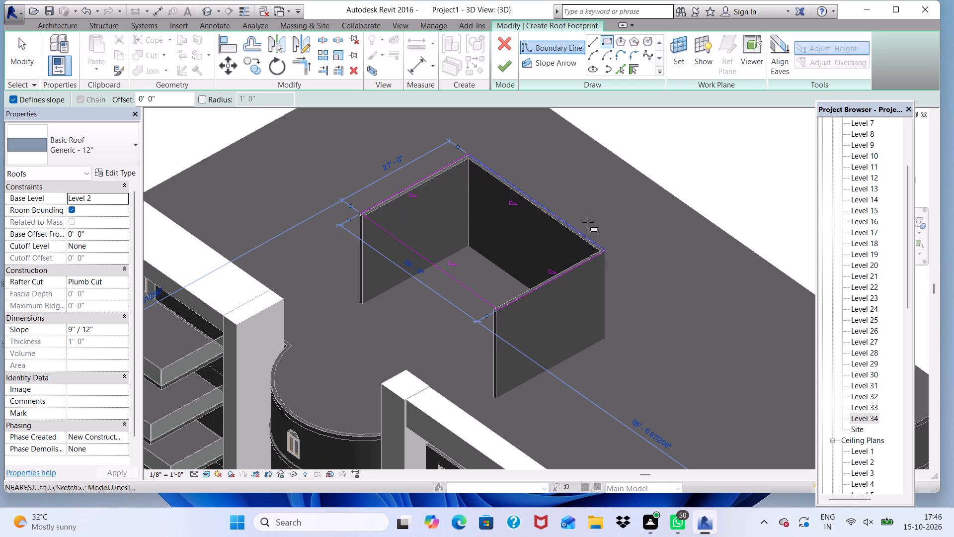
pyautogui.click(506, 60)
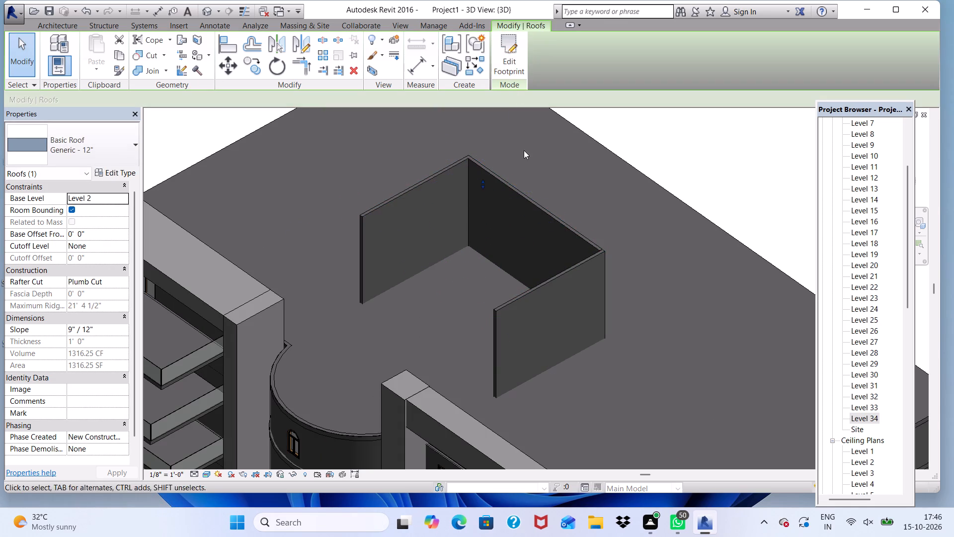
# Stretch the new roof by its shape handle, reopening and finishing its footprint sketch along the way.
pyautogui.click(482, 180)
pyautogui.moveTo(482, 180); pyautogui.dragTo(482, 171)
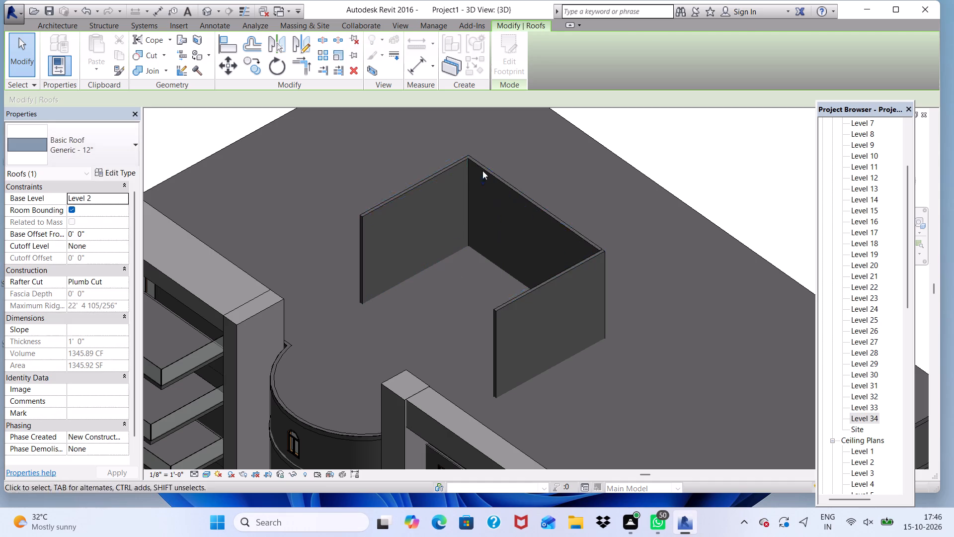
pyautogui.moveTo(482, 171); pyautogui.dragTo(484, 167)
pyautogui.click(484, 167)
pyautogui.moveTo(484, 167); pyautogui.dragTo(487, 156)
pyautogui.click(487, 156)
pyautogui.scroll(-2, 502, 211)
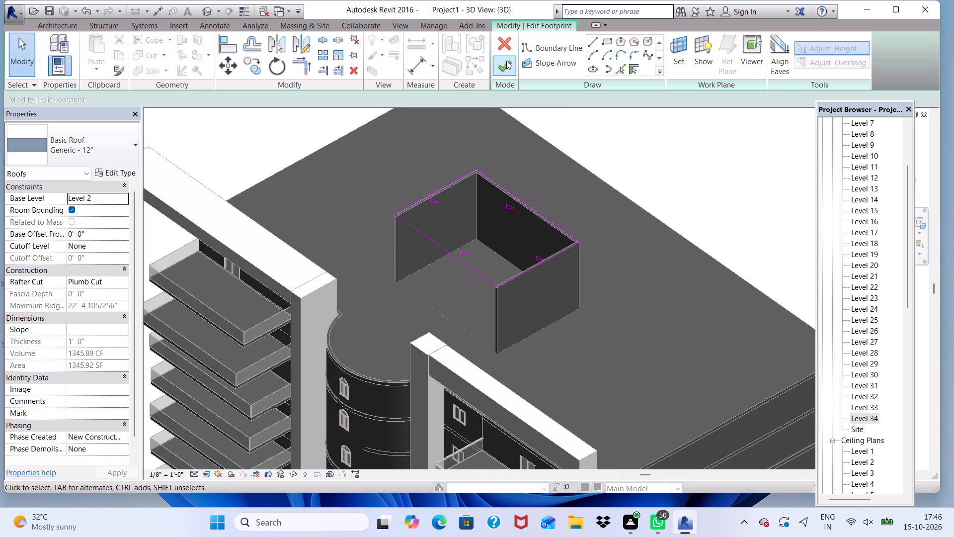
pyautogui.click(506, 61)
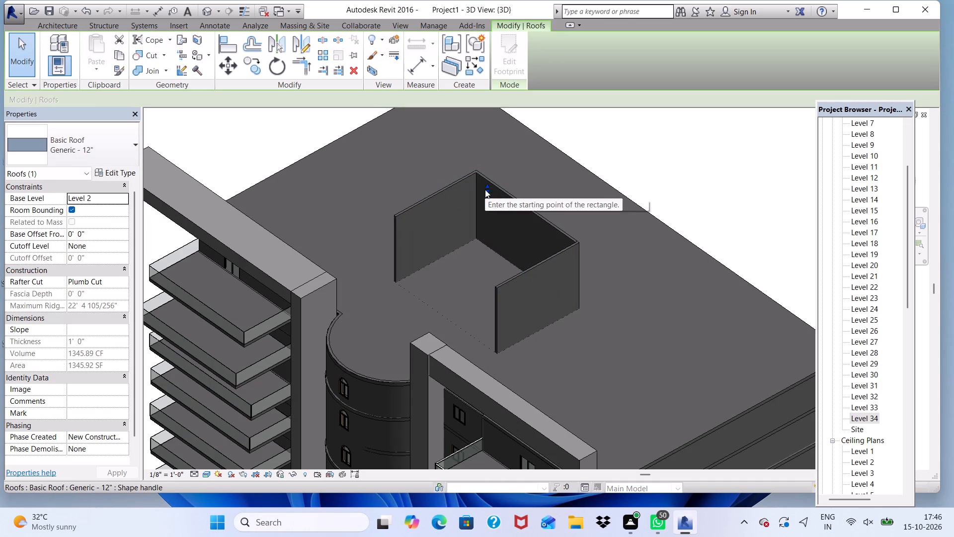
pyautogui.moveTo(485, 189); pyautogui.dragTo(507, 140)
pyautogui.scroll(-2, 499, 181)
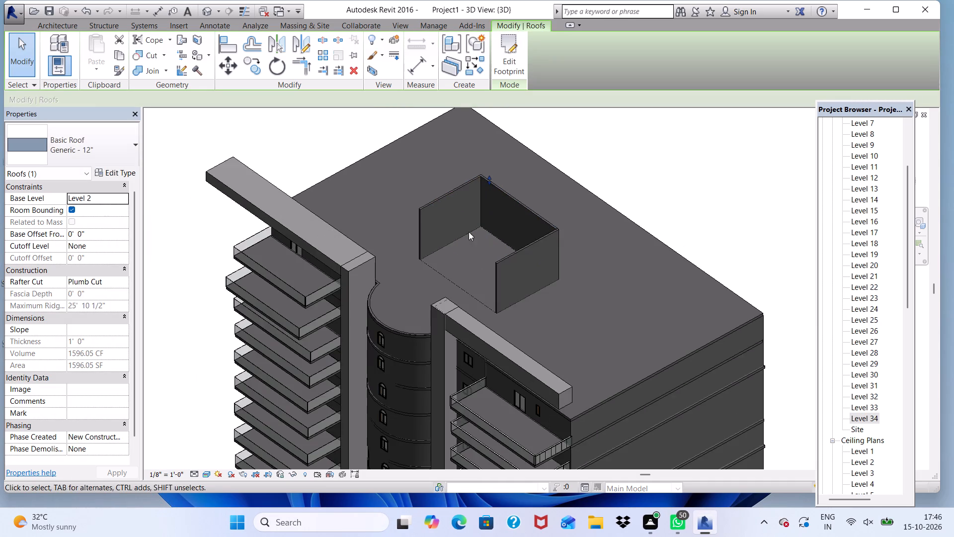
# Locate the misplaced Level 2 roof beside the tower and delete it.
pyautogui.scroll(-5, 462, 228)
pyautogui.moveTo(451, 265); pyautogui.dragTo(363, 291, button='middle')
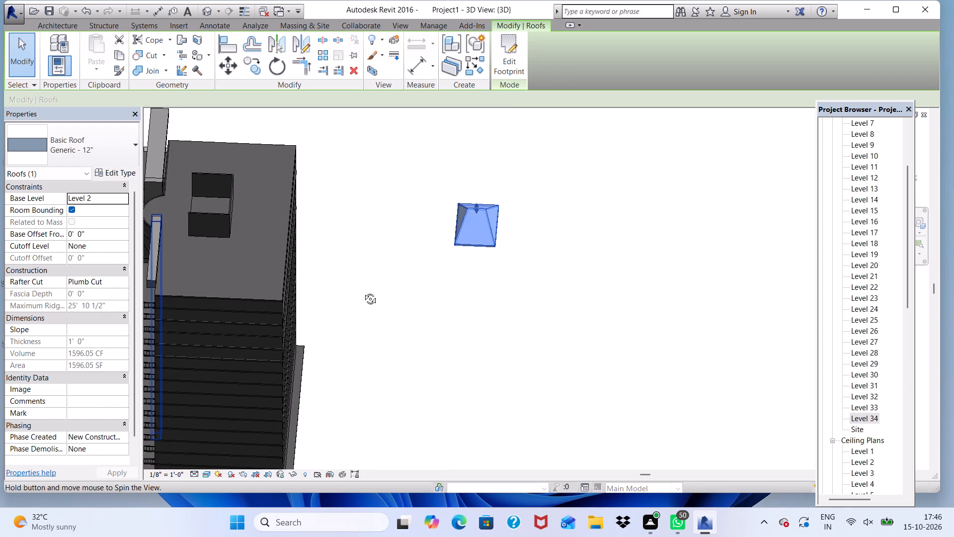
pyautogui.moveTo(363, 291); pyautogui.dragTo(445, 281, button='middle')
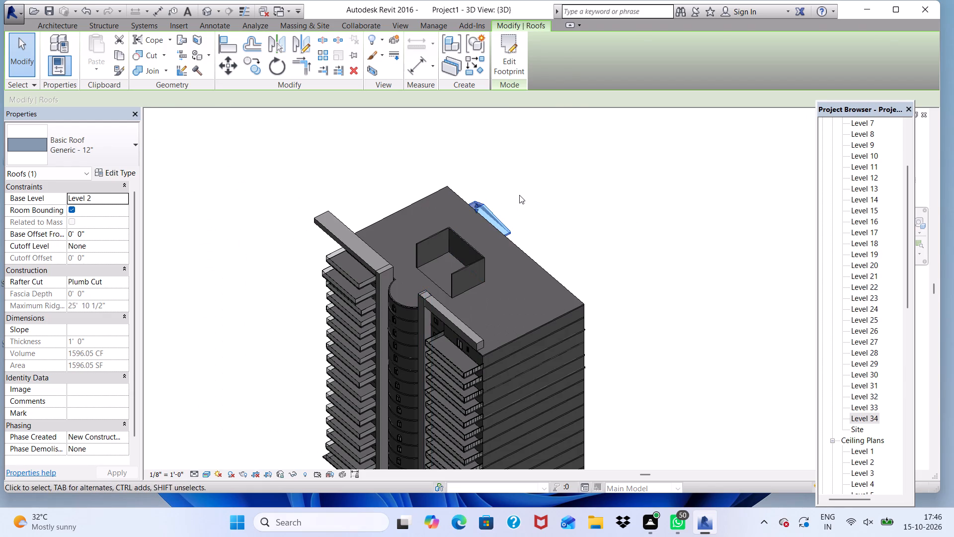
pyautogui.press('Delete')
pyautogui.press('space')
# Examine the whole tower and the open-topped rooftop enclosure from above and from the front.
pyautogui.scroll(-5, 485, 148)
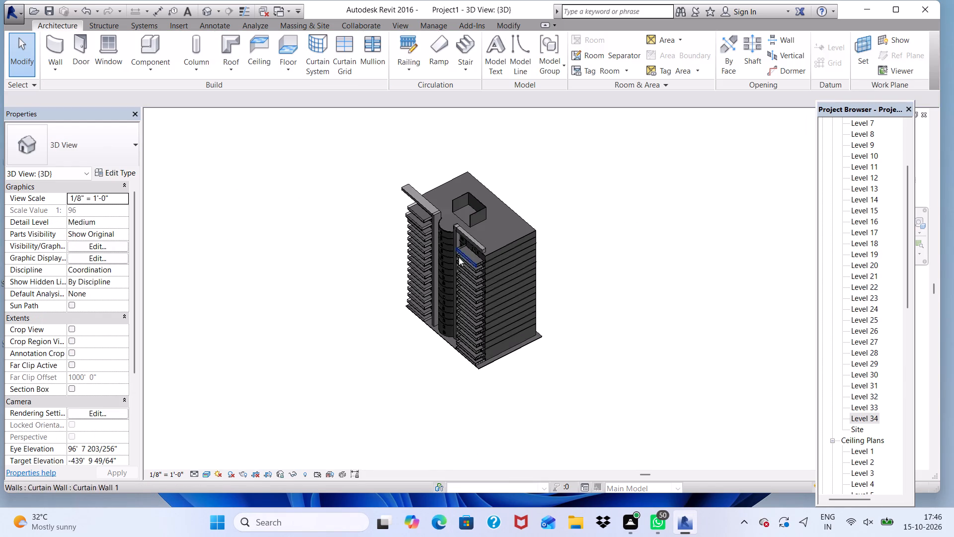
pyautogui.moveTo(459, 257); pyautogui.dragTo(533, 198, button='middle')
pyautogui.scroll(-3, 468, 223)
pyautogui.keyDown('shift'); pyautogui.scroll(-1, 440, 266); pyautogui.keyUp('shift')
pyautogui.keyDown('shift'); pyautogui.moveTo(440, 268); pyautogui.dragTo(474, 287, button='middle'); pyautogui.keyUp('shift')
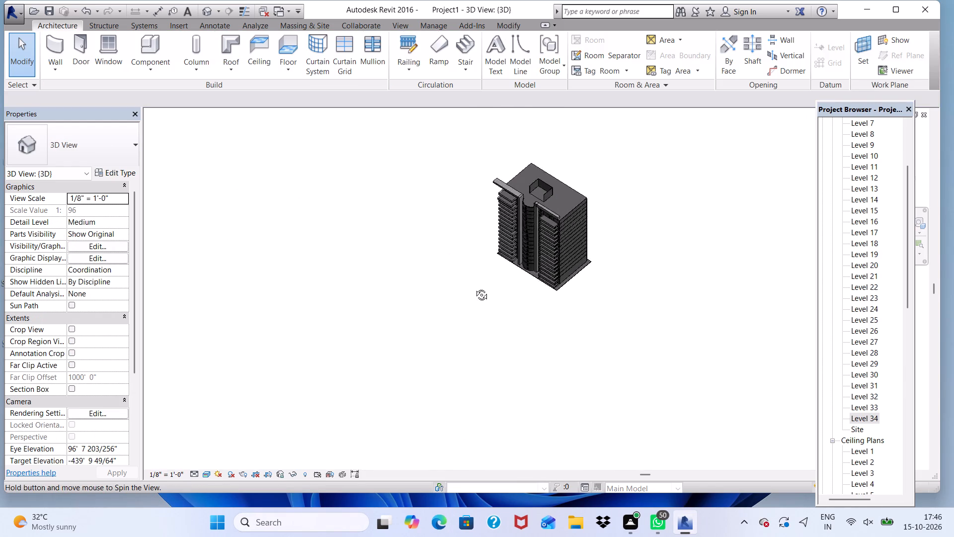
pyautogui.keyDown('shift'); pyautogui.moveTo(474, 287); pyautogui.dragTo(542, 253, button='middle'); pyautogui.keyUp('shift')
pyautogui.scroll(5, 616, 183)
pyautogui.scroll(-9, 637, 125)
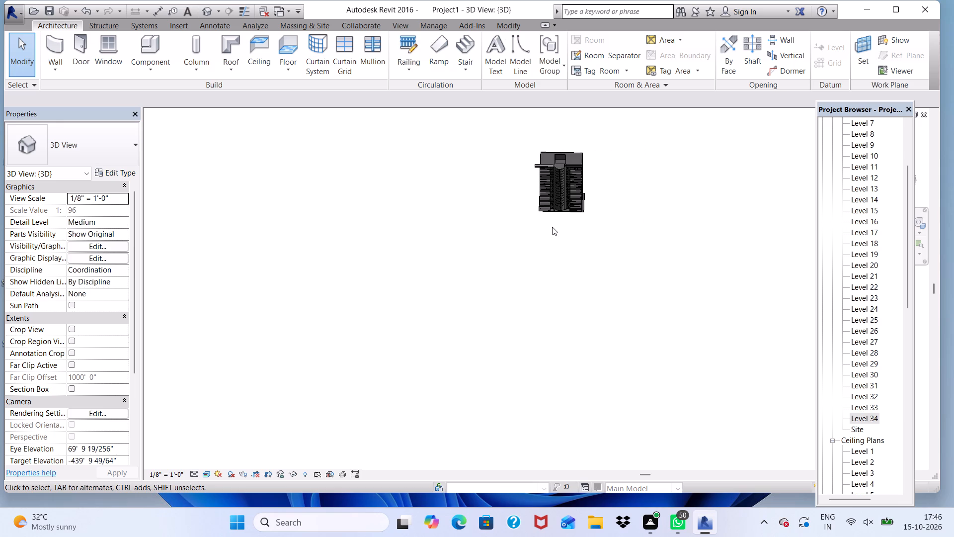
pyautogui.scroll(-2, 552, 225)
pyautogui.keyDown('shift'); pyautogui.moveTo(552, 243); pyautogui.dragTo(566, 124, button='middle'); pyautogui.keyUp('shift')
pyautogui.keyDown('shift'); pyautogui.scroll(20, 566, 124); pyautogui.keyUp('shift')
pyautogui.keyDown('shift'); pyautogui.scroll(1, 566, 124); pyautogui.keyUp('shift')
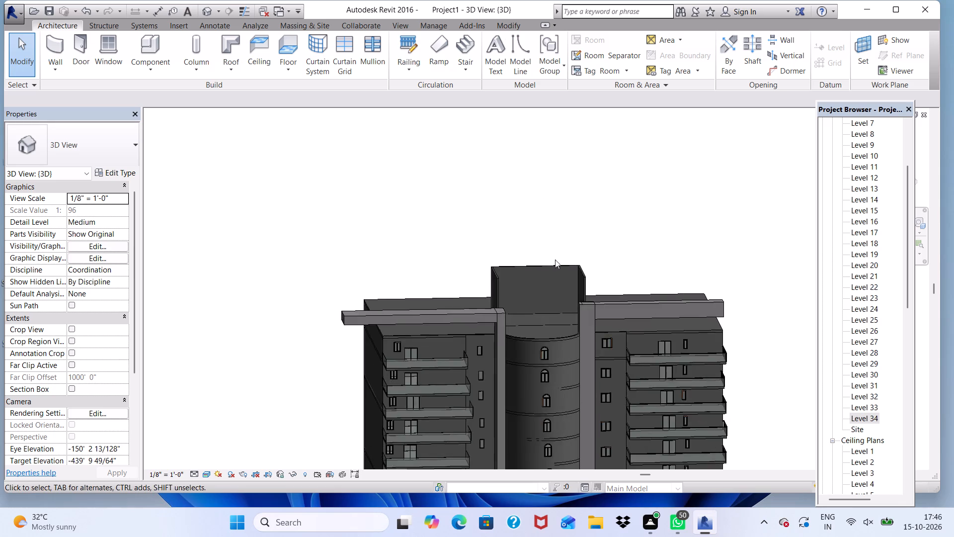
pyautogui.keyDown('shift'); pyautogui.scroll(7, 555, 260); pyautogui.keyUp('shift')
pyautogui.scroll(-6, 372, 209)
pyautogui.scroll(-1, 405, 266)
pyautogui.moveTo(407, 272); pyautogui.dragTo(395, 318, button='middle')
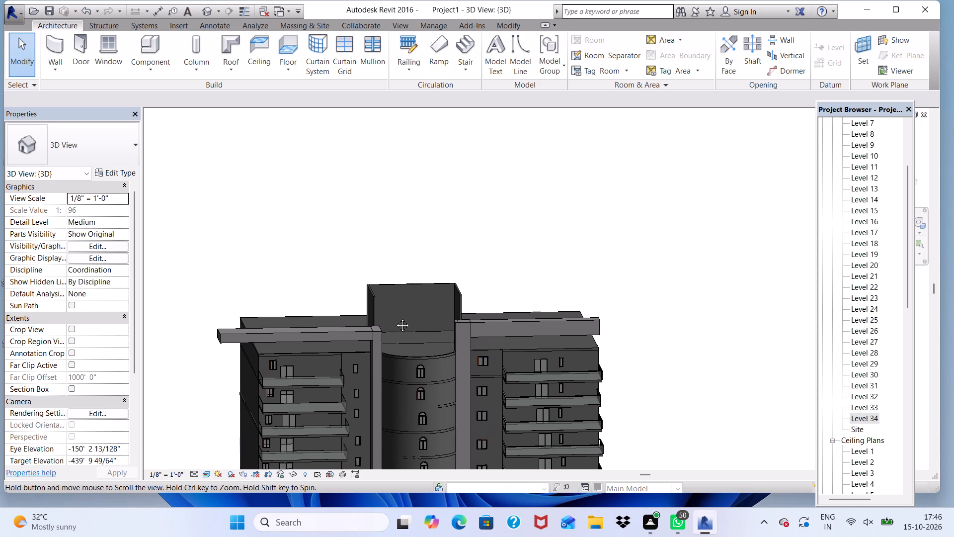
pyautogui.moveTo(395, 318); pyautogui.dragTo(395, 316, button='middle')
pyautogui.keyDown('shift'); pyautogui.moveTo(410, 293); pyautogui.dragTo(426, 268, button='middle'); pyautogui.keyUp('shift')
pyautogui.scroll(-5, 506, 197)
pyautogui.keyDown('shift'); pyautogui.moveTo(476, 271); pyautogui.dragTo(412, 363, button='middle'); pyautogui.keyUp('shift')
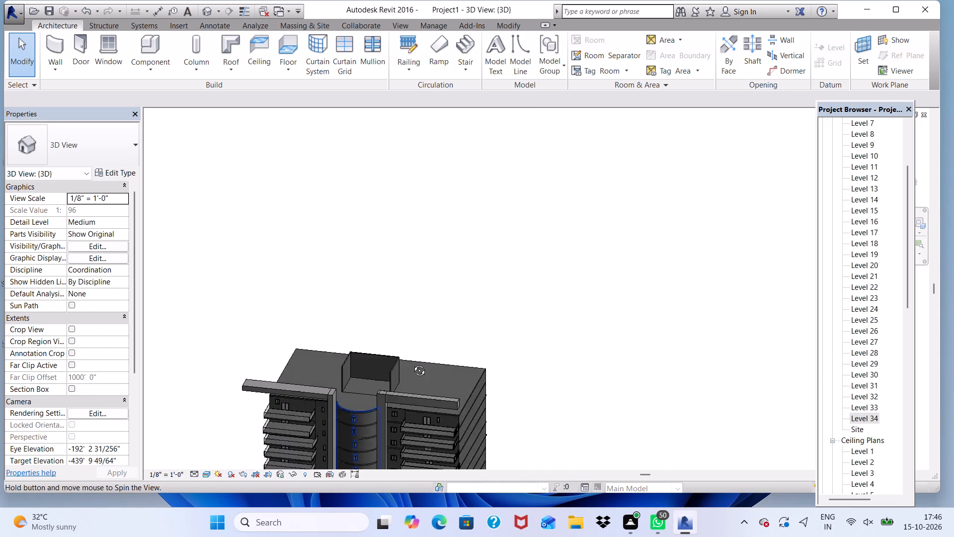
pyautogui.keyDown('shift'); pyautogui.moveTo(412, 363); pyautogui.dragTo(441, 307, button='middle'); pyautogui.keyUp('shift')
pyautogui.scroll(-5, 529, 157)
pyautogui.scroll(11, 462, 250)
pyautogui.scroll(-6, 469, 225)
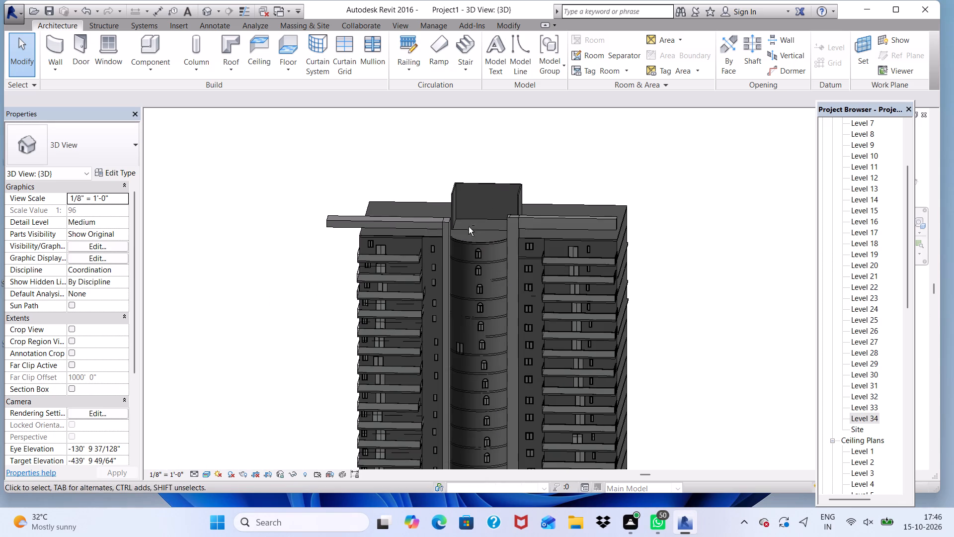
# Examine the tower's full height and the enclosure at an angle from above, and look through the level views.
pyautogui.keyDown('shift'); pyautogui.moveTo(425, 322); pyautogui.dragTo(428, 310, button='middle'); pyautogui.keyUp('shift')
pyautogui.scroll(-7, 517, 184)
pyautogui.keyDown('shift'); pyautogui.moveTo(499, 268); pyautogui.dragTo(488, 306, button='middle'); pyautogui.keyUp('shift')
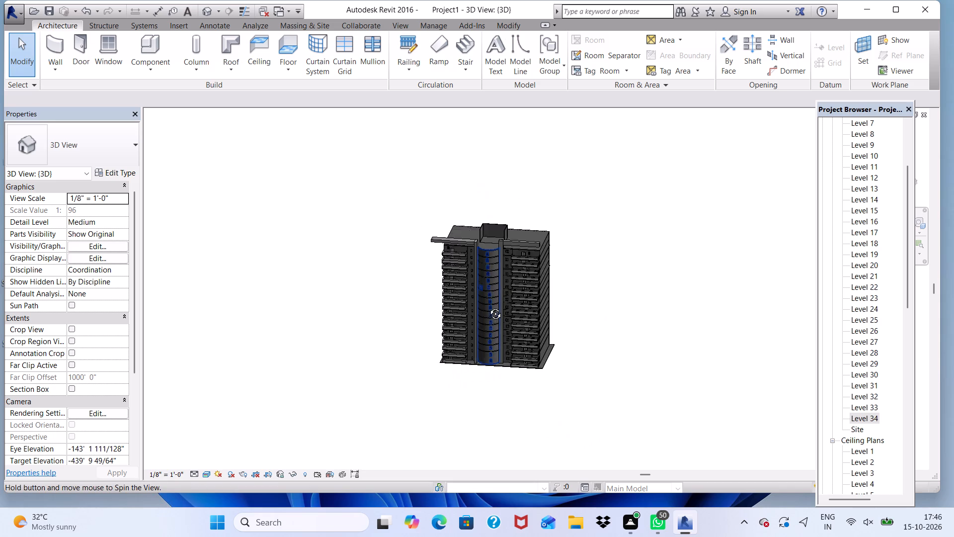
pyautogui.keyDown('shift'); pyautogui.moveTo(488, 306); pyautogui.dragTo(481, 326, button='middle'); pyautogui.keyUp('shift')
pyautogui.keyDown('shift'); pyautogui.scroll(-1, 480, 320); pyautogui.keyUp('shift')
pyautogui.keyDown('shift'); pyautogui.scroll(1, 481, 326); pyautogui.keyUp('shift')
pyautogui.keyDown('shift'); pyautogui.scroll(-4, 481, 326); pyautogui.keyUp('shift')
pyautogui.keyDown('shift'); pyautogui.scroll(2, 480, 323); pyautogui.keyUp('shift')
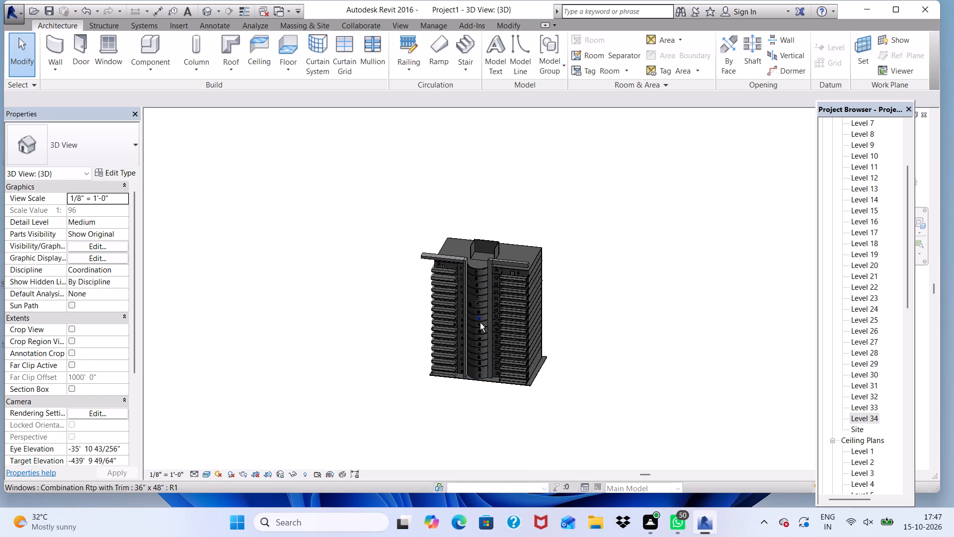
pyautogui.keyDown('shift'); pyautogui.scroll(16, 480, 323); pyautogui.keyUp('shift')
pyautogui.scroll(-6, 484, 212)
pyautogui.keyDown('shift'); pyautogui.moveTo(473, 290); pyautogui.dragTo(424, 357, button='middle'); pyautogui.keyUp('shift')
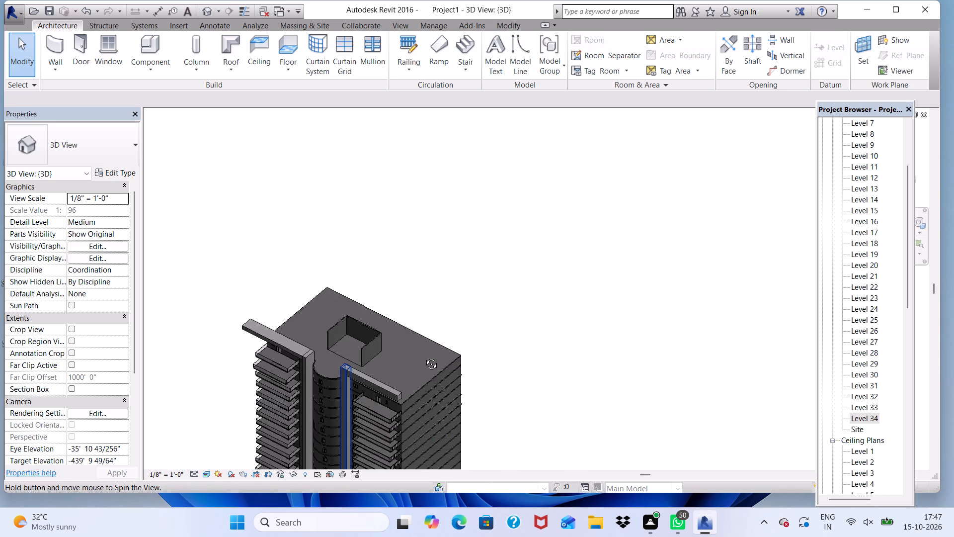
pyautogui.keyDown('shift'); pyautogui.moveTo(424, 357); pyautogui.dragTo(454, 348, button='middle'); pyautogui.keyUp('shift')
pyautogui.scroll(2, 873, 336)
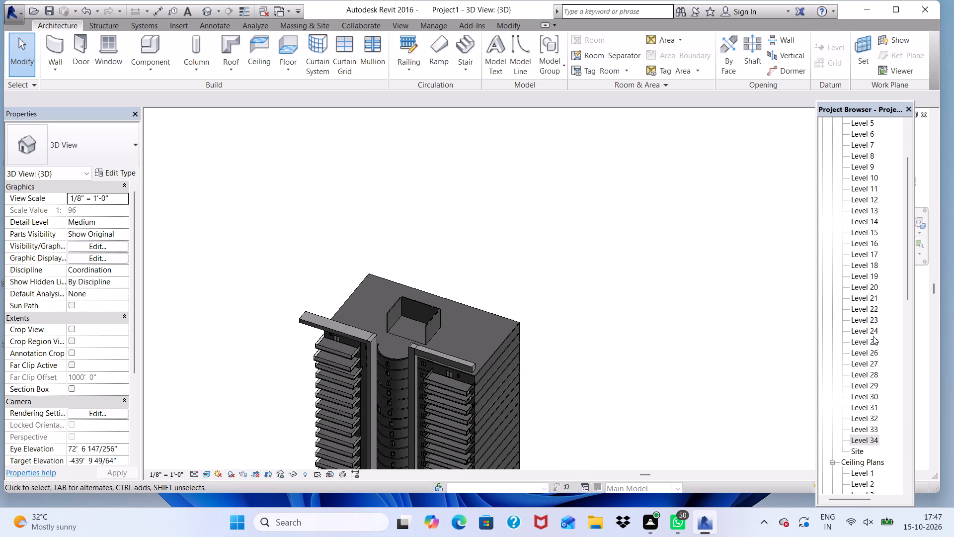
pyautogui.scroll(3, 873, 336)
pyautogui.scroll(-13, 874, 321)
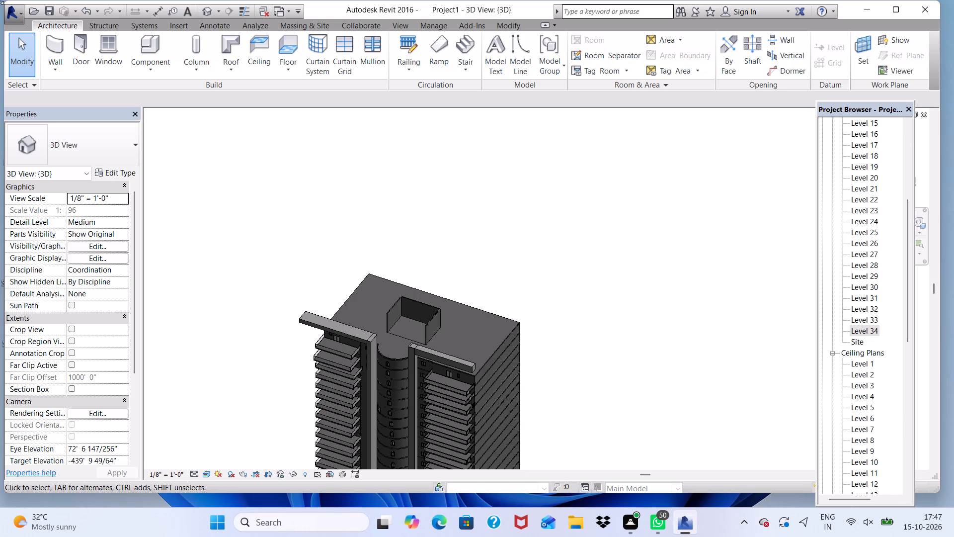
# Start a new in-place model in the Generic Models category, keeping the suggested name.
pyautogui.click(150, 68)
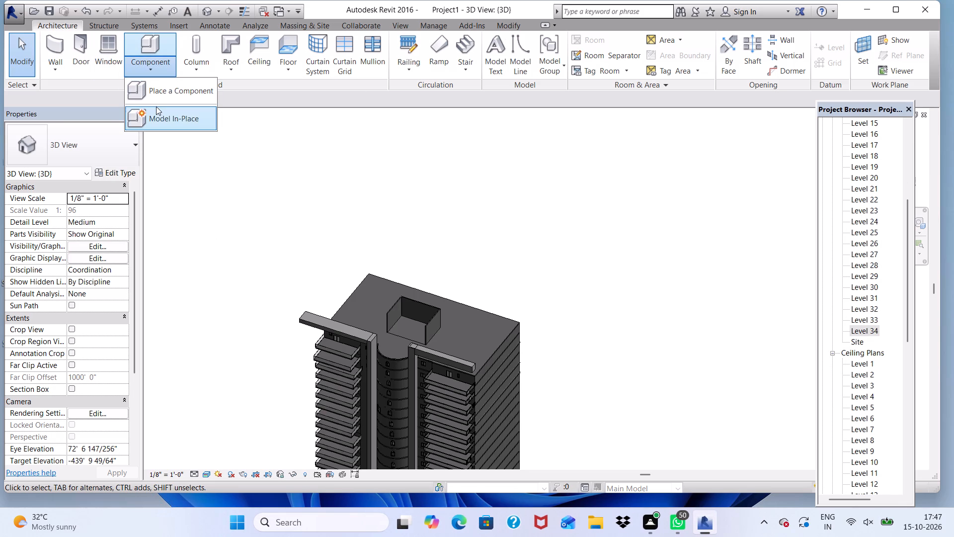
pyautogui.click(156, 106)
pyautogui.scroll(-5, 435, 198)
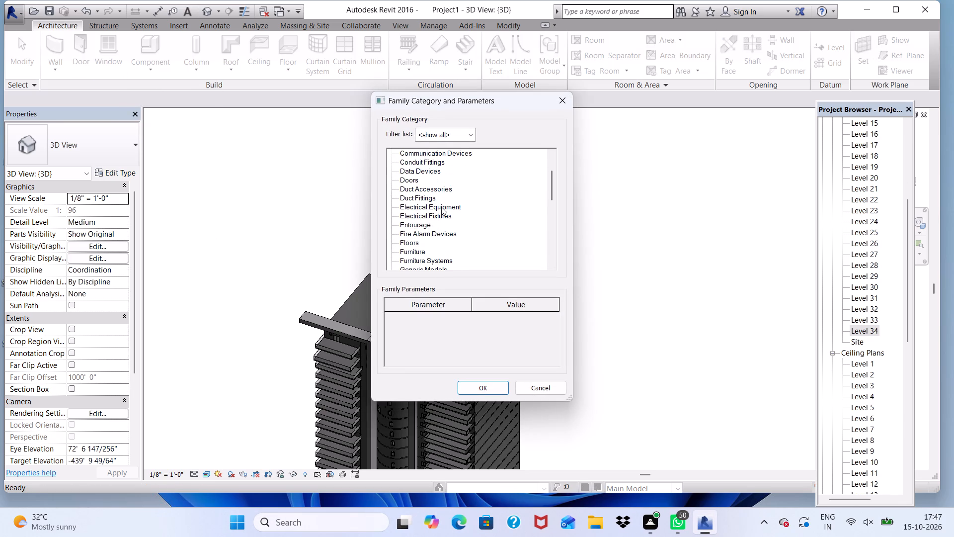
pyautogui.scroll(-3, 441, 207)
pyautogui.scroll(1, 444, 246)
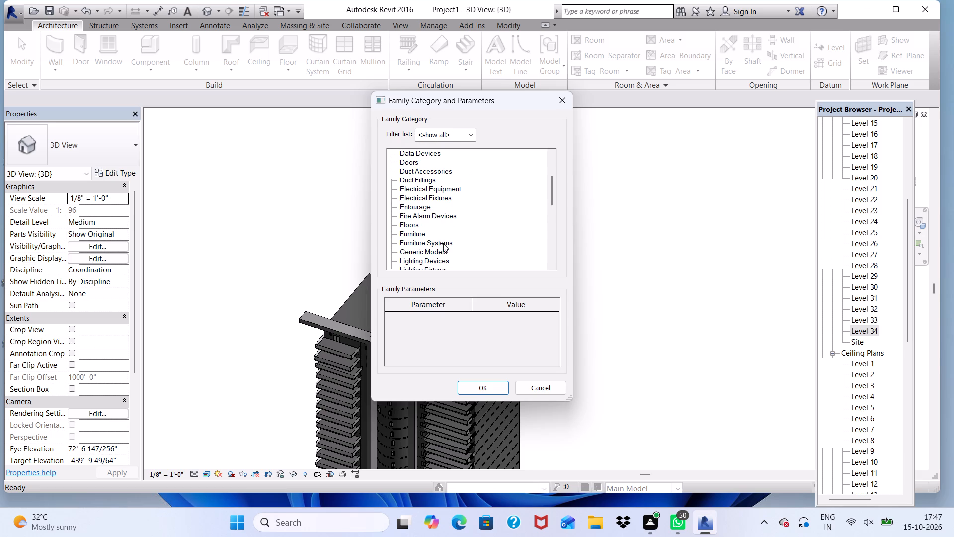
pyautogui.click(443, 252)
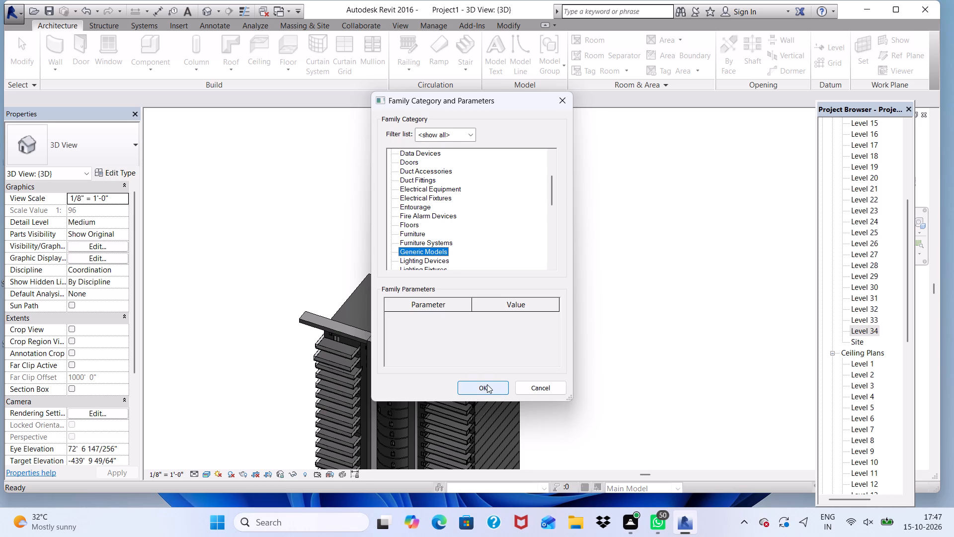
pyautogui.click(487, 384)
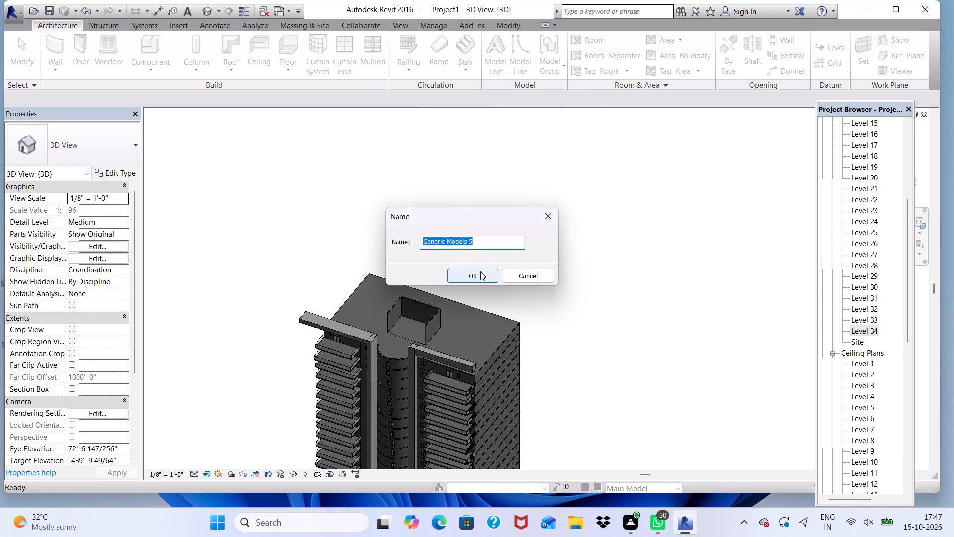
pyautogui.click(480, 271)
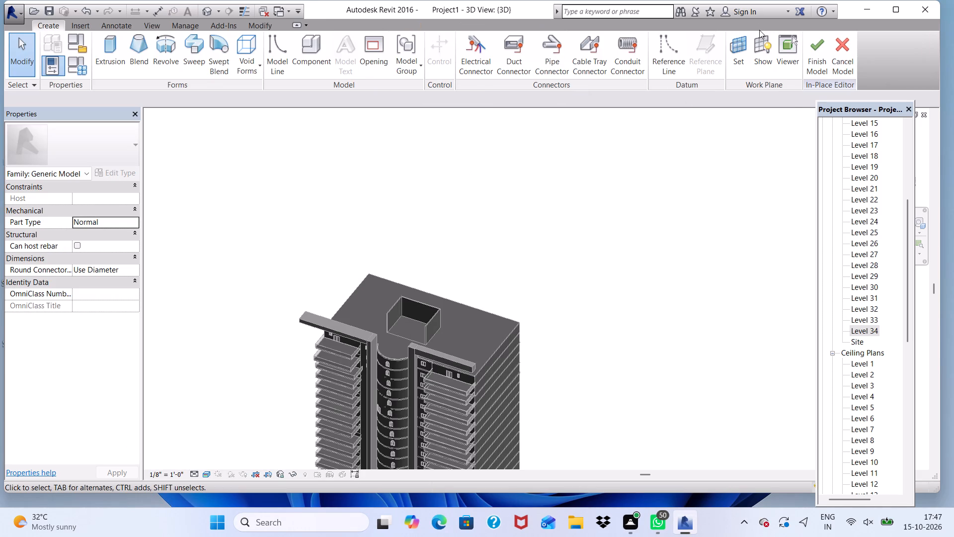
# Set the work plane by picking the top face of the rooftop enclosure's side wall.
pyautogui.click(731, 50)
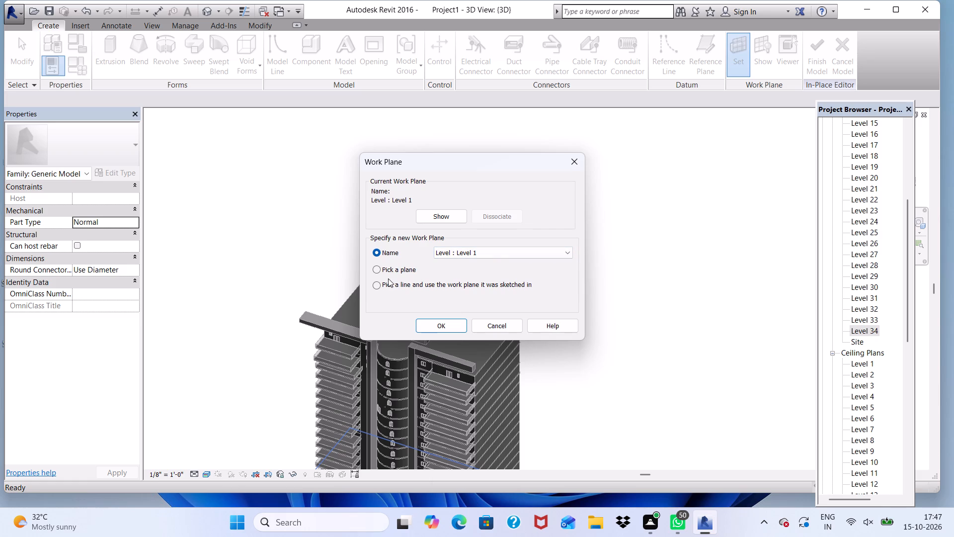
pyautogui.click(374, 270)
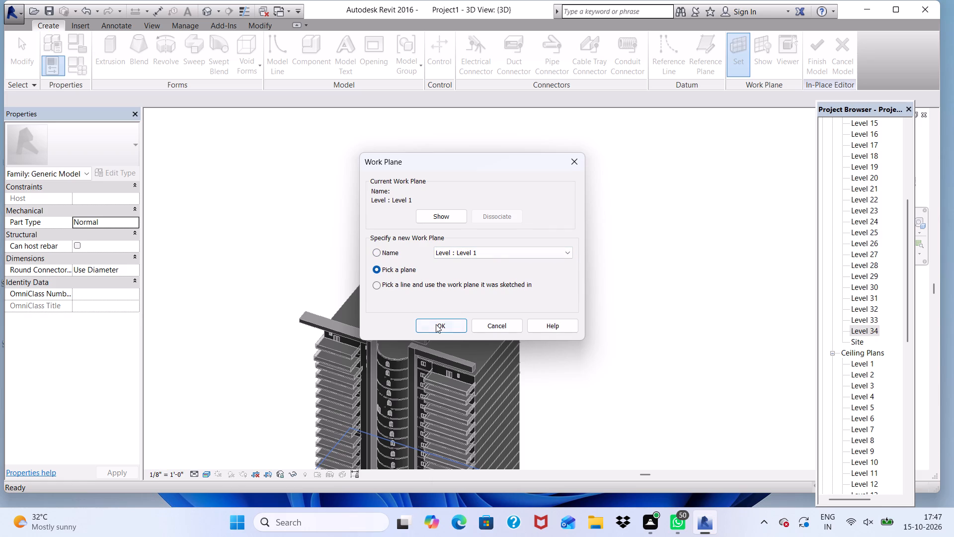
pyautogui.click(436, 324)
pyautogui.scroll(6, 387, 310)
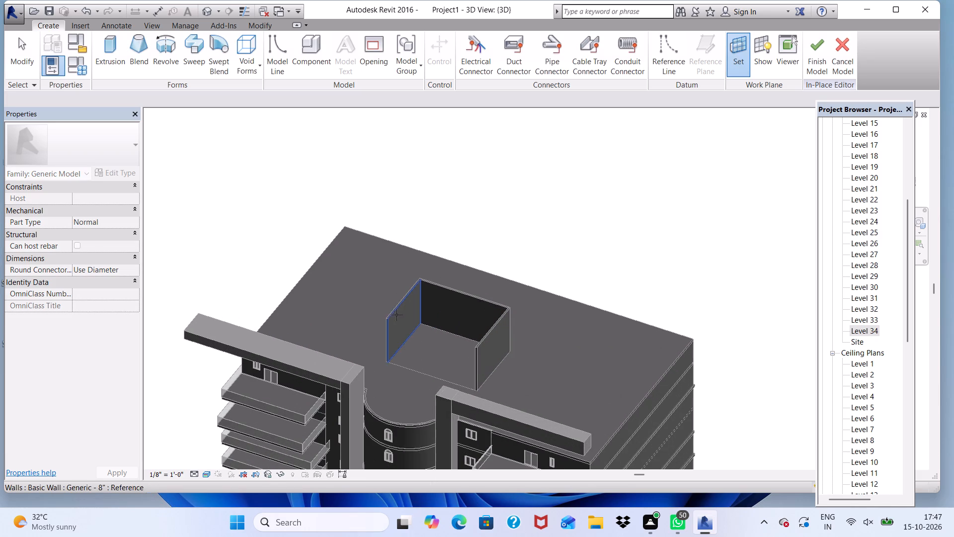
pyautogui.click(394, 311)
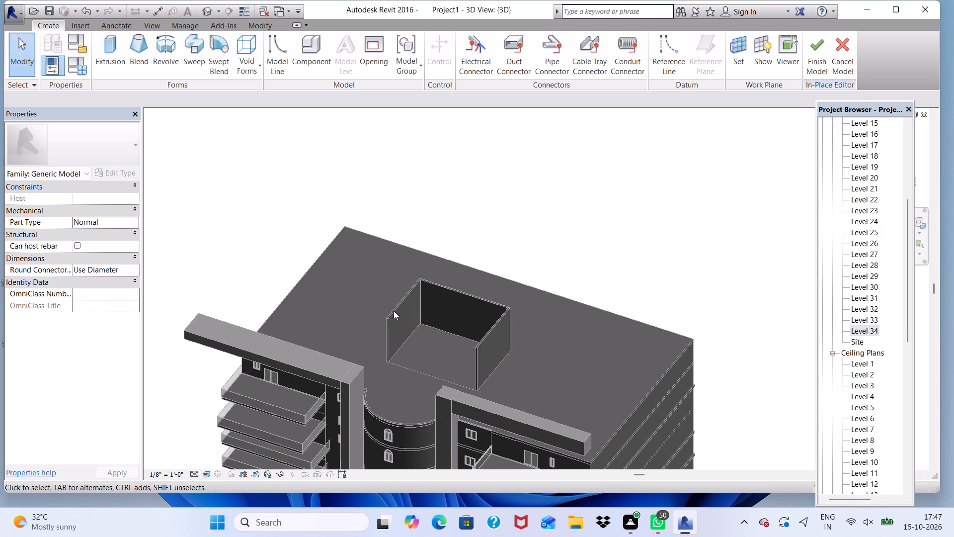
# Extrude a rectangle about 37' 8" by 25' 2" over the enclosure's wall tops, 1' 0" deep.
pyautogui.click(103, 48)
pyautogui.click(470, 45)
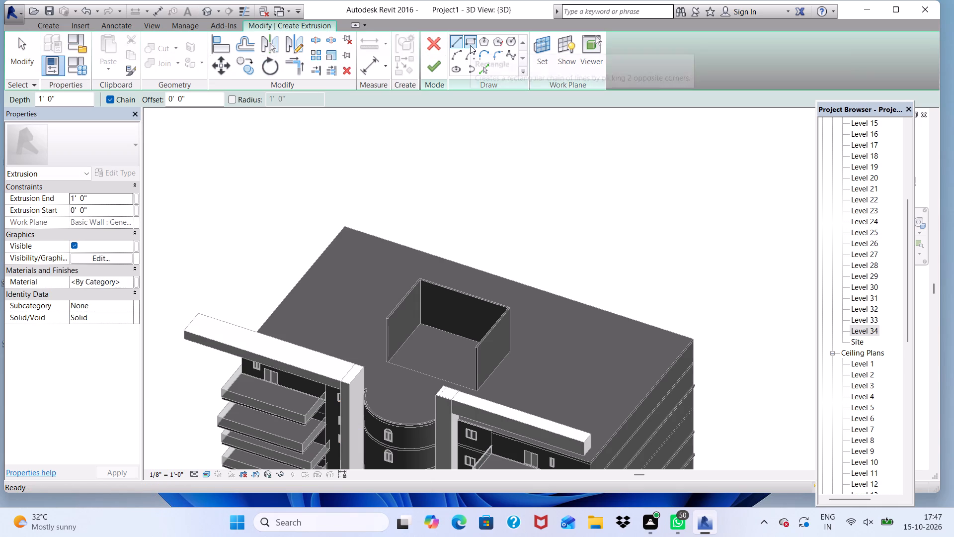
pyautogui.scroll(5, 433, 327)
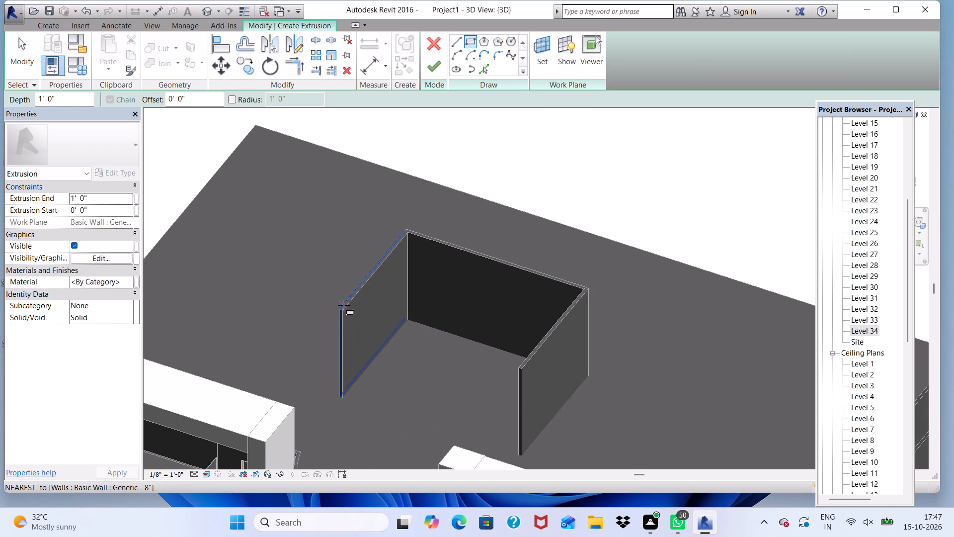
pyautogui.click(344, 305)
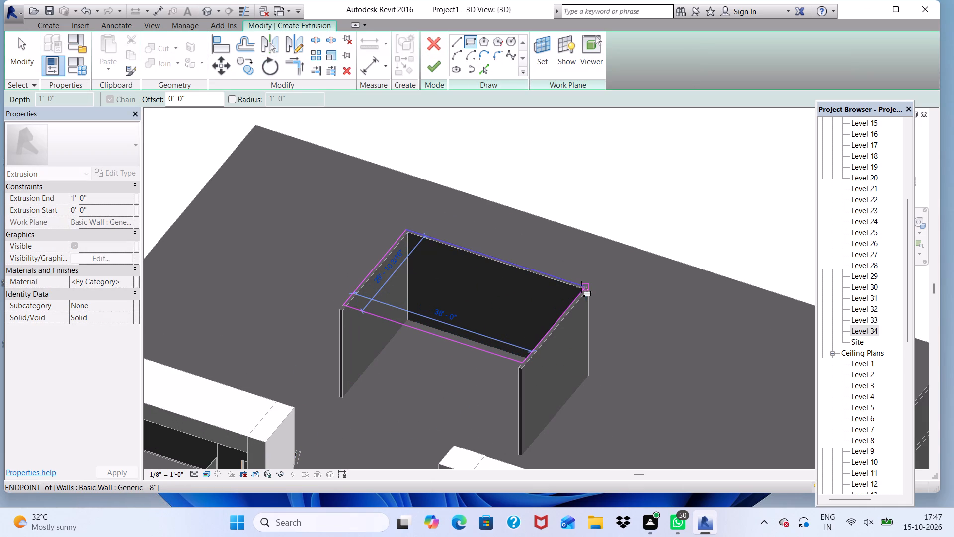
pyautogui.click(585, 290)
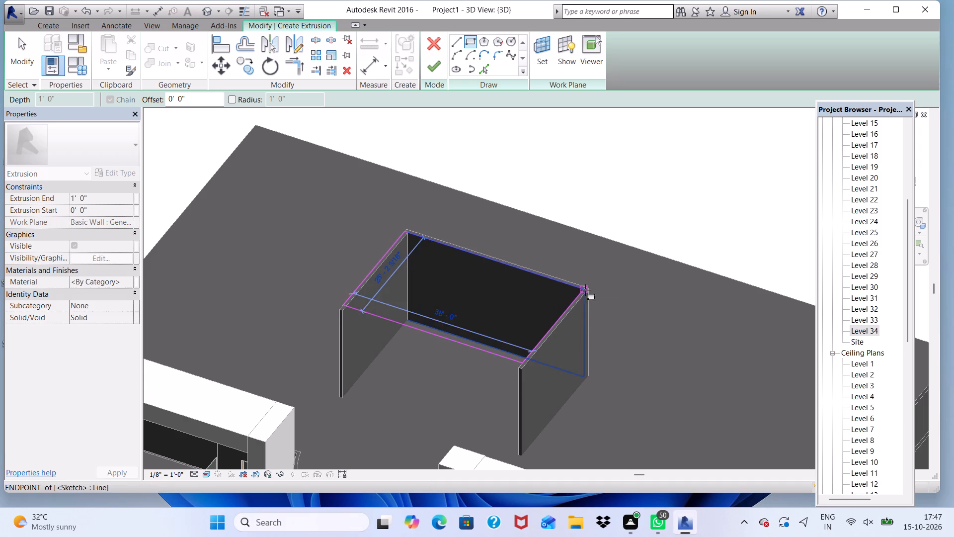
pyautogui.click(431, 64)
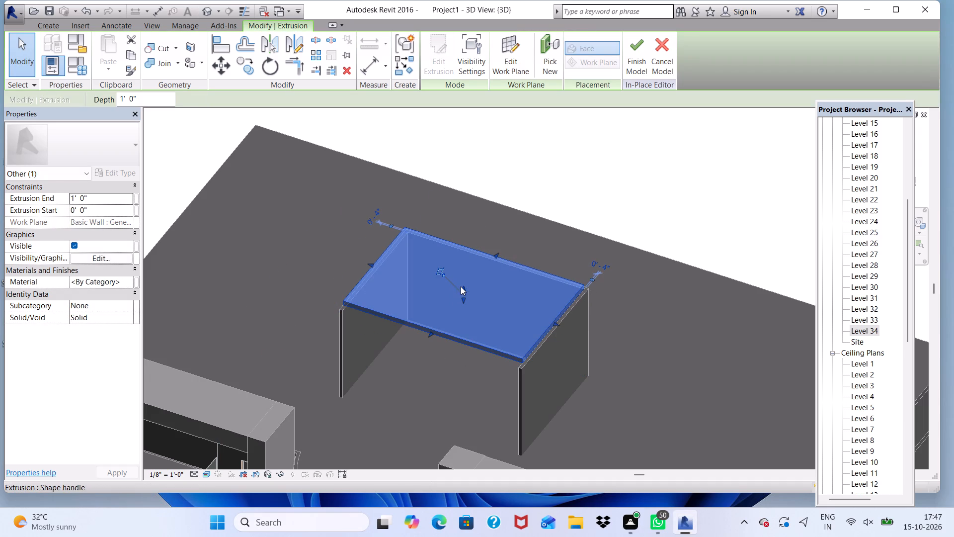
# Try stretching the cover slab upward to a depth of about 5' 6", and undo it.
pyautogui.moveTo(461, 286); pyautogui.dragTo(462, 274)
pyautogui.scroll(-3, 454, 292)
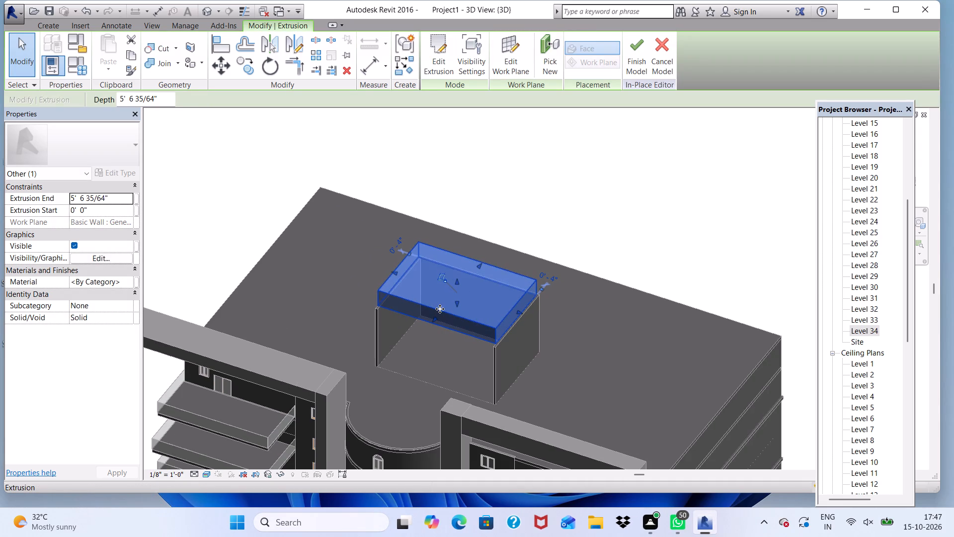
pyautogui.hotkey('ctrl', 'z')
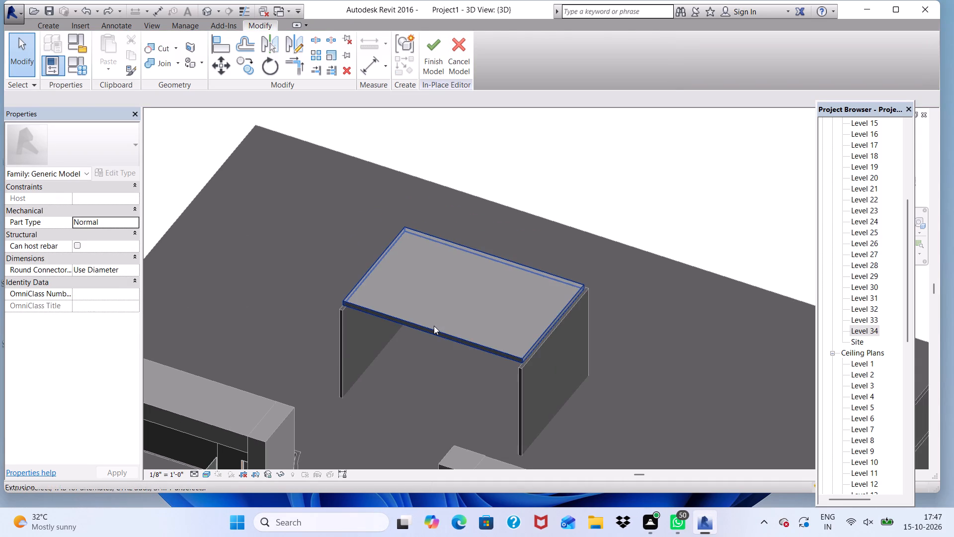
# Stretch the cover slab's edge at the enclosure's open front and its adjoining side edge outward toward the outer wall faces.
pyautogui.click(434, 326)
pyautogui.scroll(-1, 434, 327)
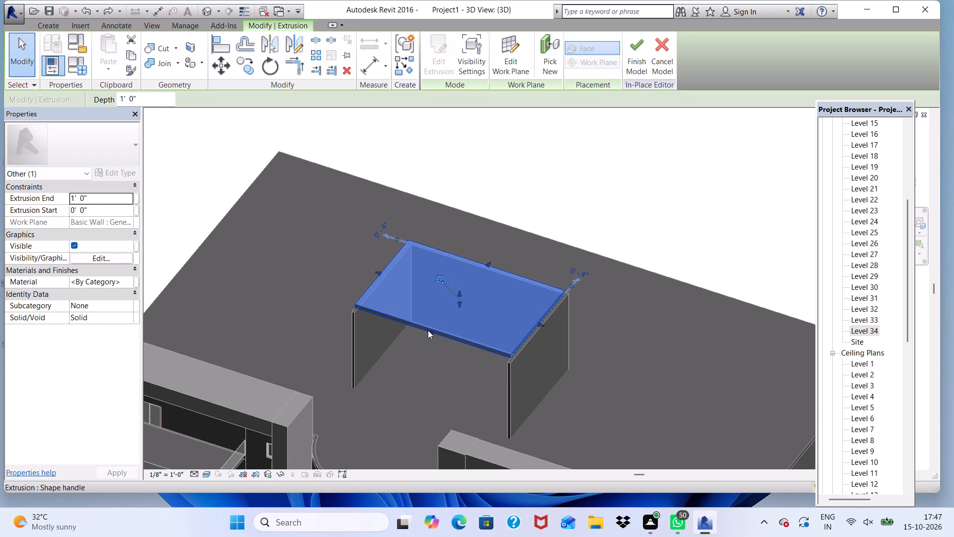
pyautogui.click(428, 330)
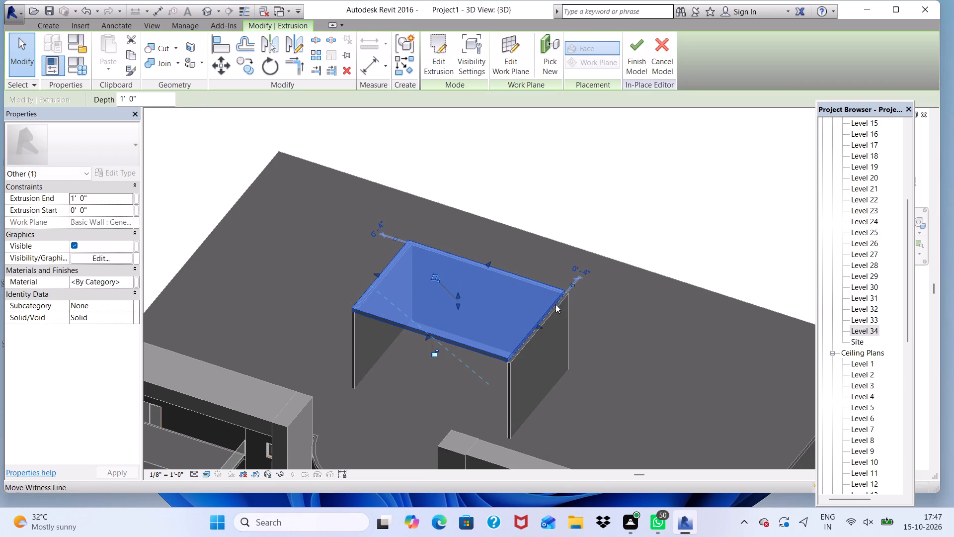
pyautogui.scroll(5, 527, 324)
pyautogui.moveTo(548, 326); pyautogui.dragTo(553, 330)
pyautogui.scroll(5, 550, 344)
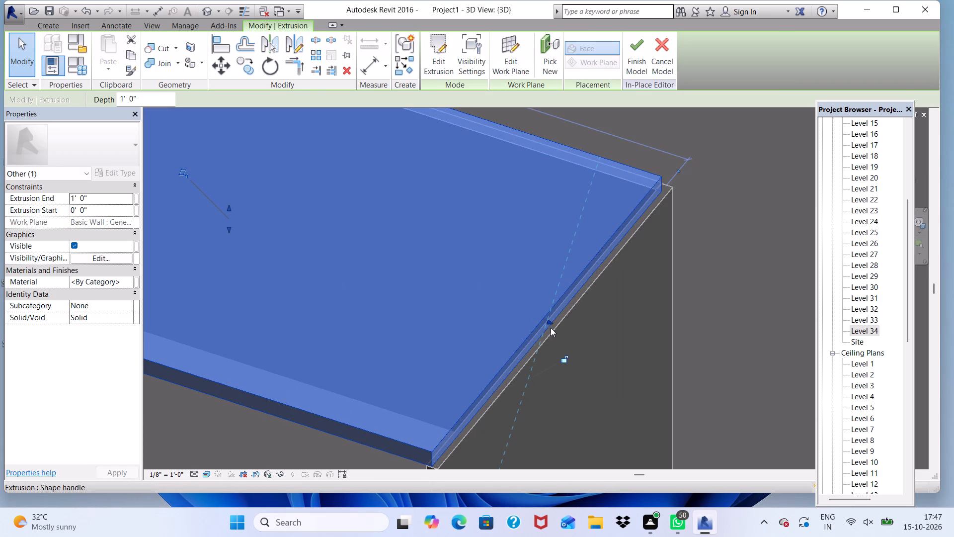
pyautogui.click(551, 322)
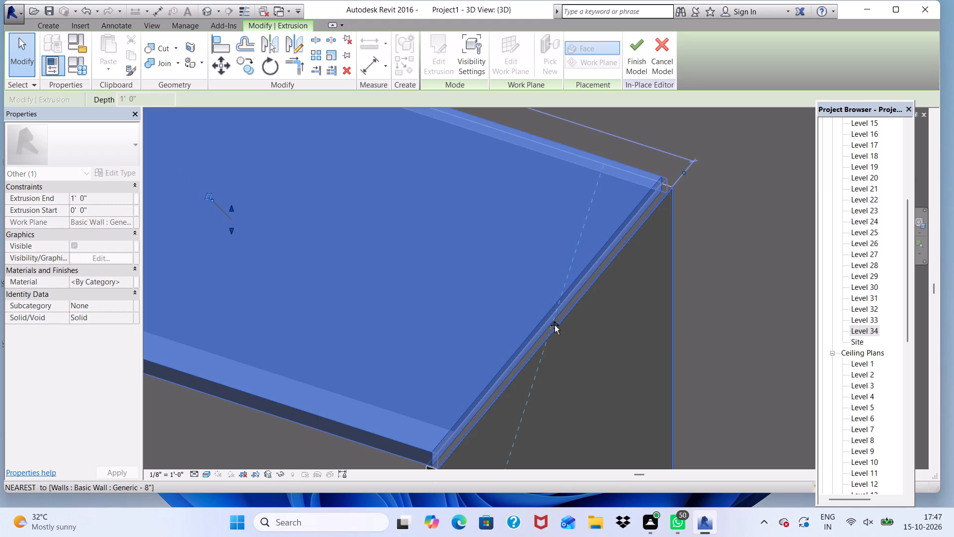
# Stretch the cover slab's rear edge outward over the enclosure's back wall and fine-tune its position.
pyautogui.scroll(-5, 555, 325)
pyautogui.scroll(-4, 568, 259)
pyautogui.keyDown('shift'); pyautogui.moveTo(599, 330); pyautogui.dragTo(559, 351, button='middle'); pyautogui.keyUp('shift')
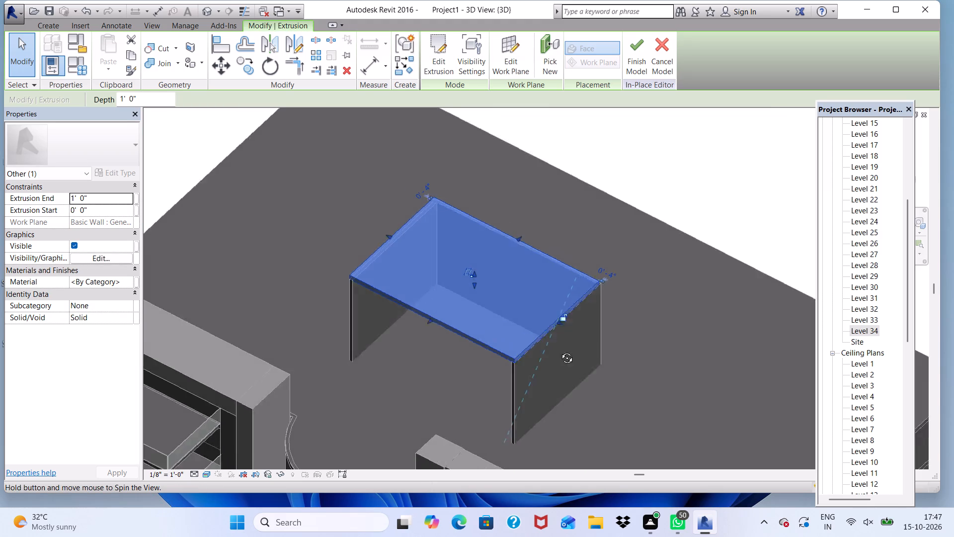
pyautogui.keyDown('shift'); pyautogui.moveTo(559, 351); pyautogui.dragTo(371, 343, button='middle'); pyautogui.keyUp('shift')
pyautogui.scroll(7, 520, 333)
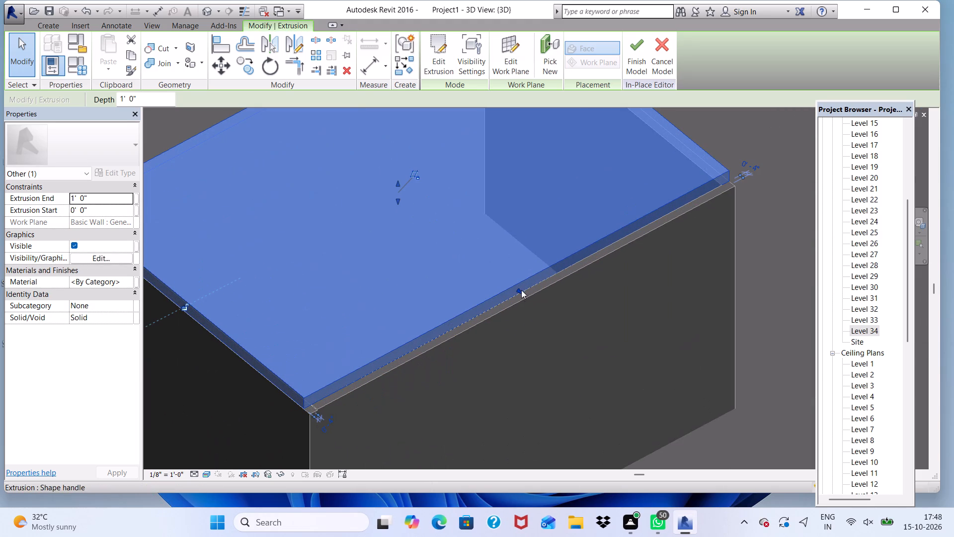
pyautogui.tripleClick(520, 289)
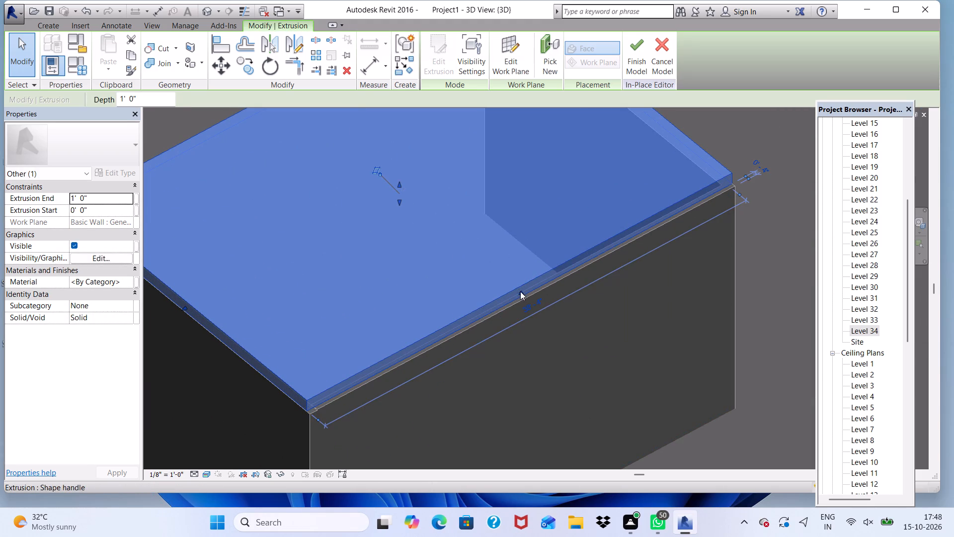
pyautogui.click(520, 291)
pyautogui.moveTo(520, 291); pyautogui.dragTo(521, 297)
pyautogui.click(521, 297)
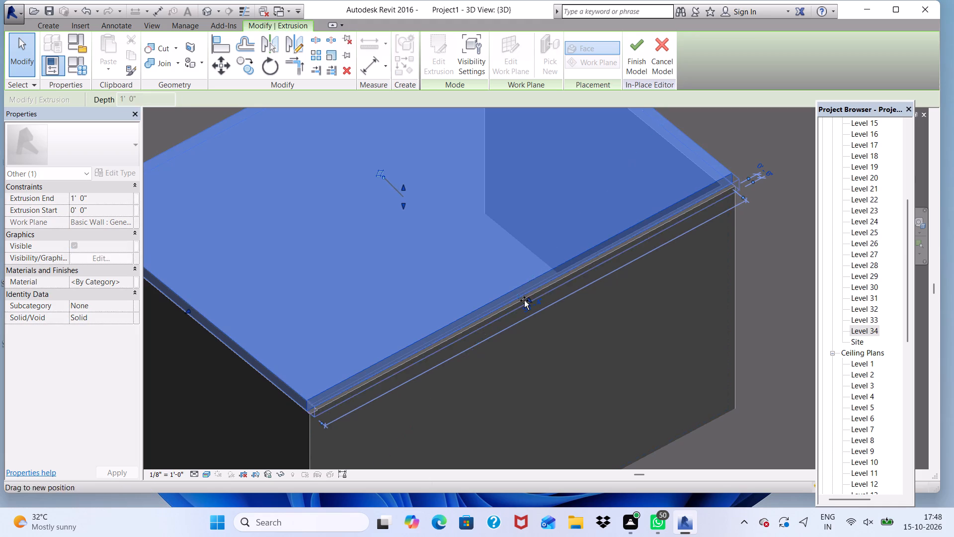
pyautogui.scroll(-1, 521, 306)
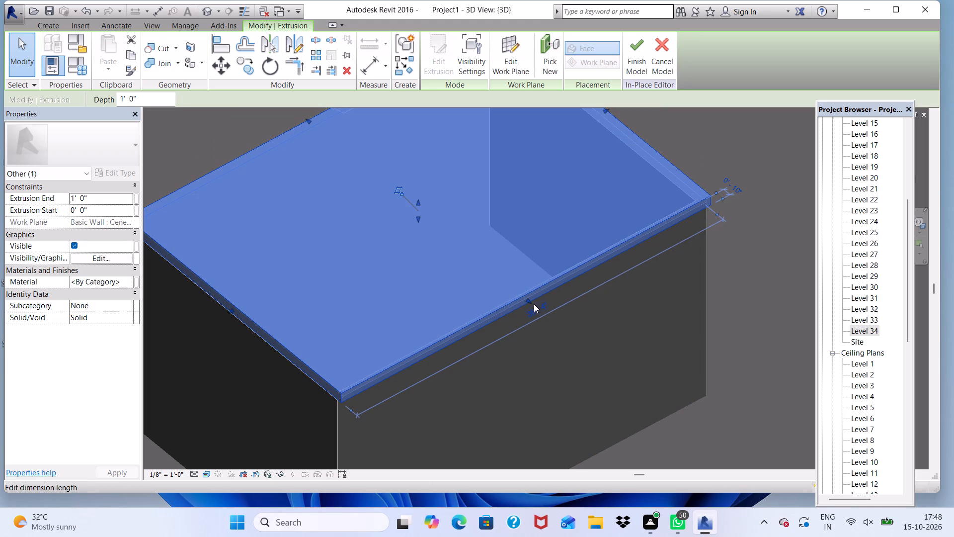
pyautogui.moveTo(526, 300); pyautogui.dragTo(524, 292)
pyautogui.click(524, 292)
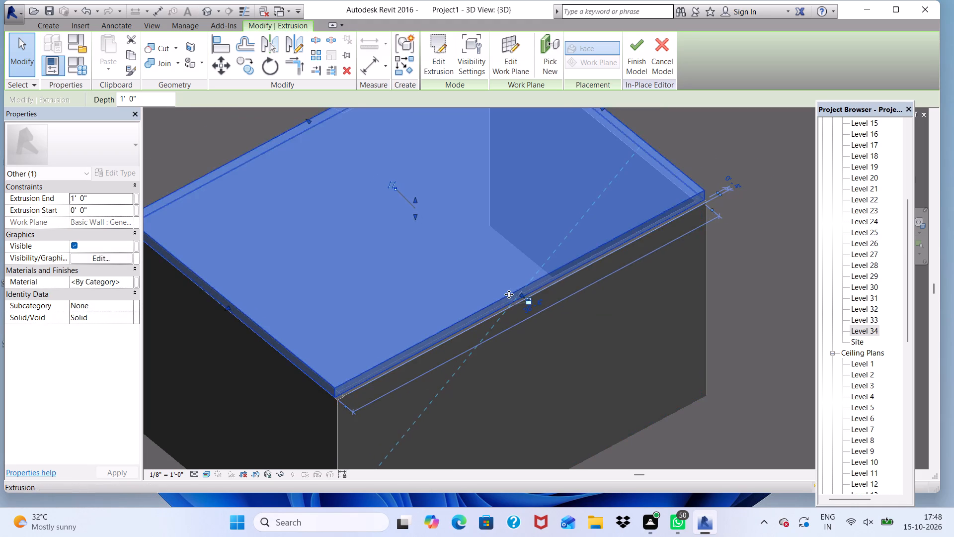
# Check the cover slab's remaining side edge against the wall and finish the in-place model.
pyautogui.scroll(-2, 509, 294)
pyautogui.keyDown('shift'); pyautogui.moveTo(587, 308); pyautogui.dragTo(452, 296, button='middle'); pyautogui.keyUp('shift')
pyautogui.scroll(4, 553, 349)
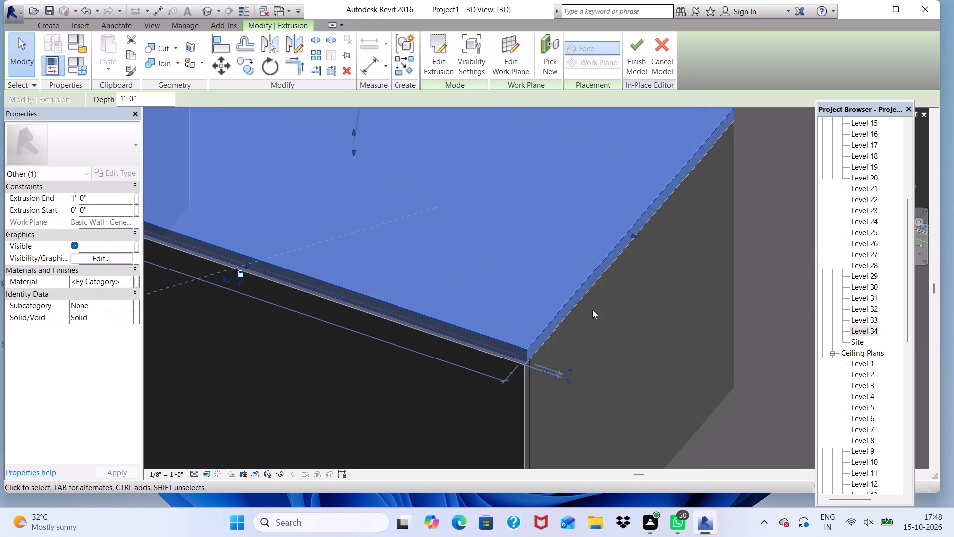
pyautogui.scroll(4, 645, 223)
pyautogui.keyDown('shift'); pyautogui.scroll(-2, 619, 212); pyautogui.keyUp('shift')
pyautogui.click(633, 47)
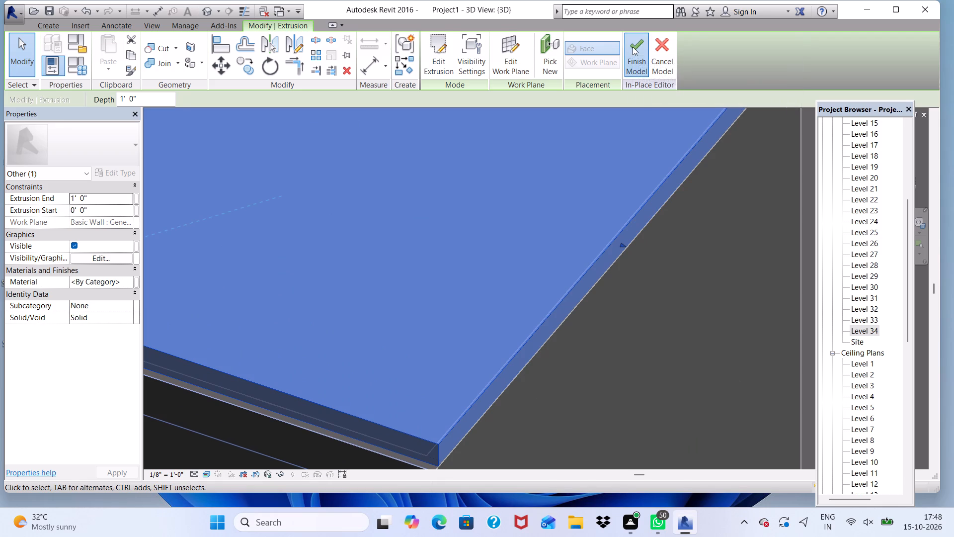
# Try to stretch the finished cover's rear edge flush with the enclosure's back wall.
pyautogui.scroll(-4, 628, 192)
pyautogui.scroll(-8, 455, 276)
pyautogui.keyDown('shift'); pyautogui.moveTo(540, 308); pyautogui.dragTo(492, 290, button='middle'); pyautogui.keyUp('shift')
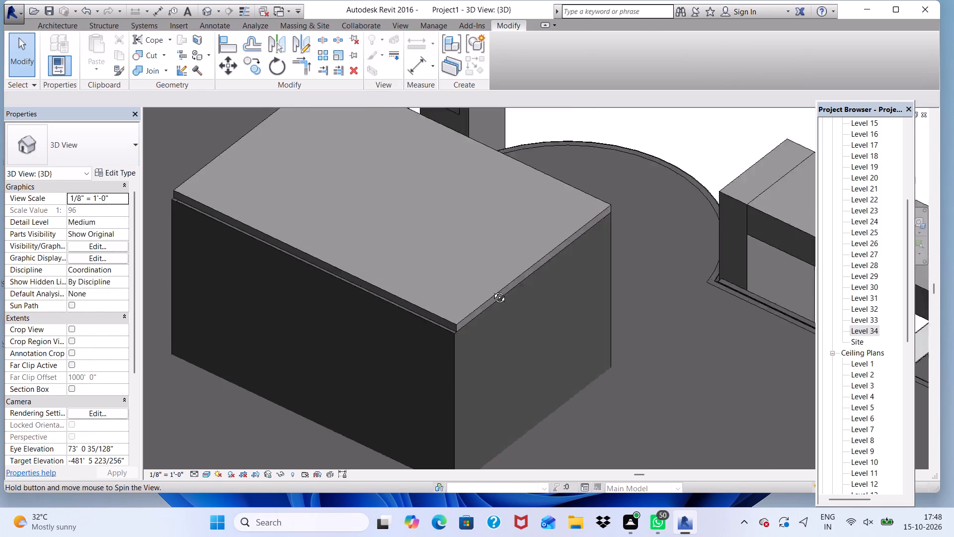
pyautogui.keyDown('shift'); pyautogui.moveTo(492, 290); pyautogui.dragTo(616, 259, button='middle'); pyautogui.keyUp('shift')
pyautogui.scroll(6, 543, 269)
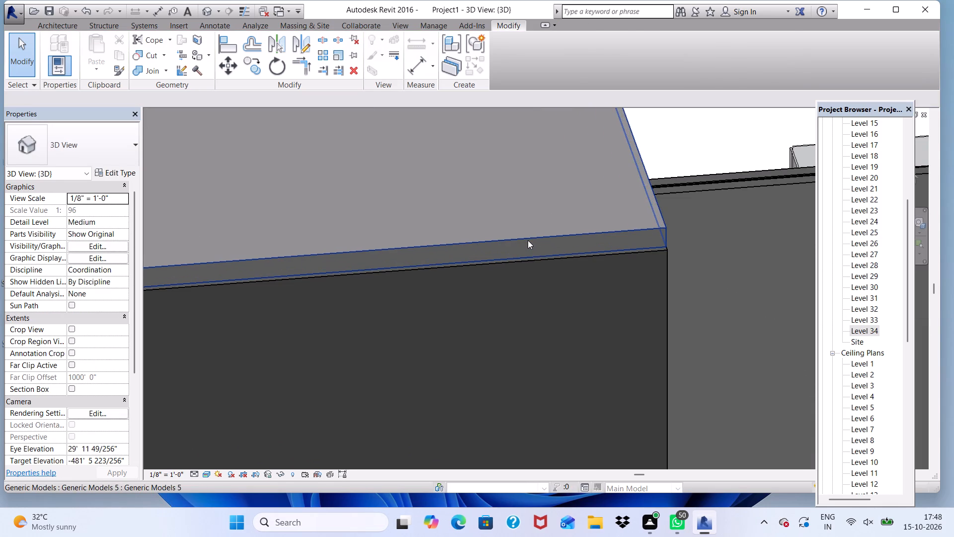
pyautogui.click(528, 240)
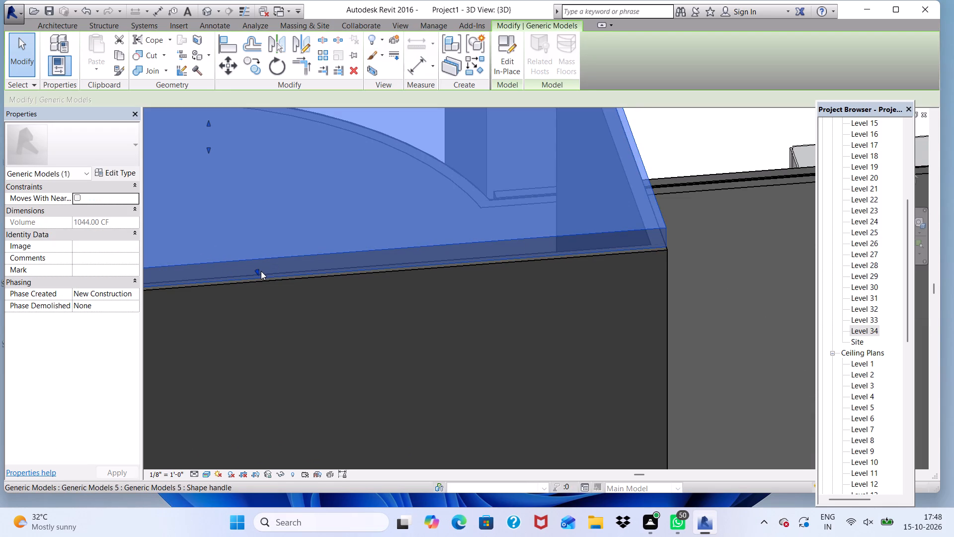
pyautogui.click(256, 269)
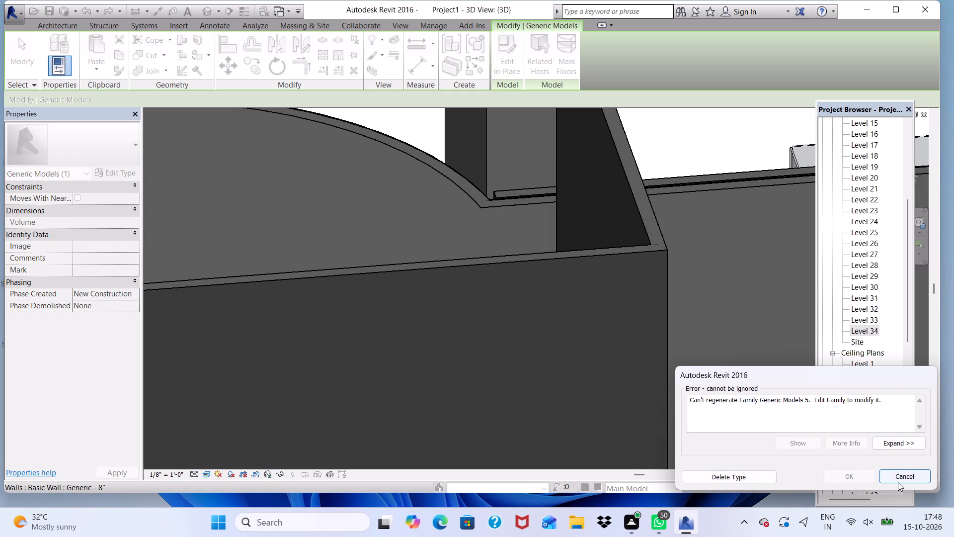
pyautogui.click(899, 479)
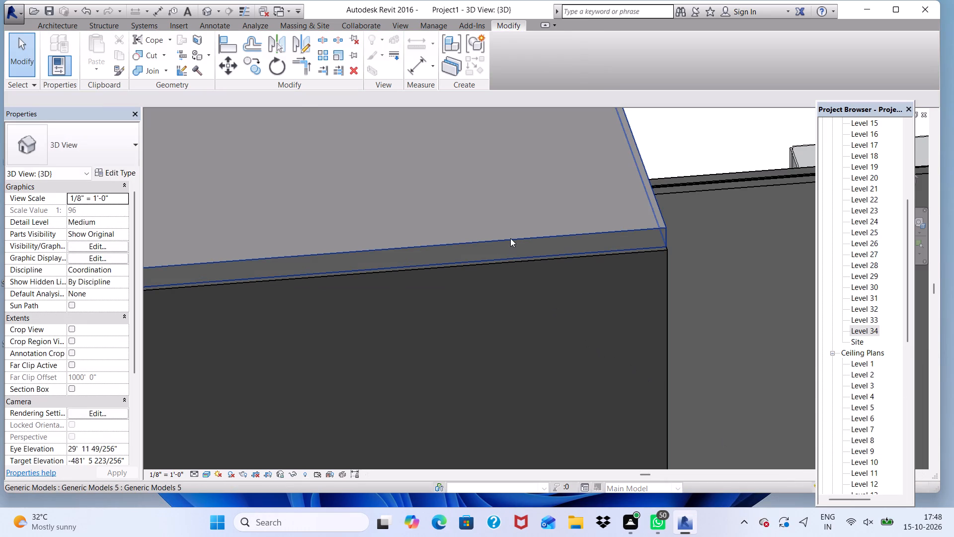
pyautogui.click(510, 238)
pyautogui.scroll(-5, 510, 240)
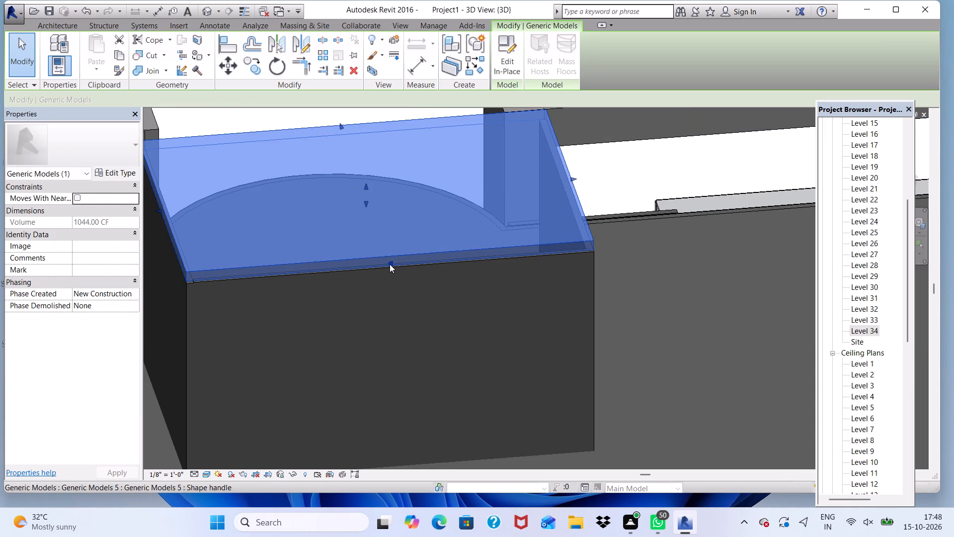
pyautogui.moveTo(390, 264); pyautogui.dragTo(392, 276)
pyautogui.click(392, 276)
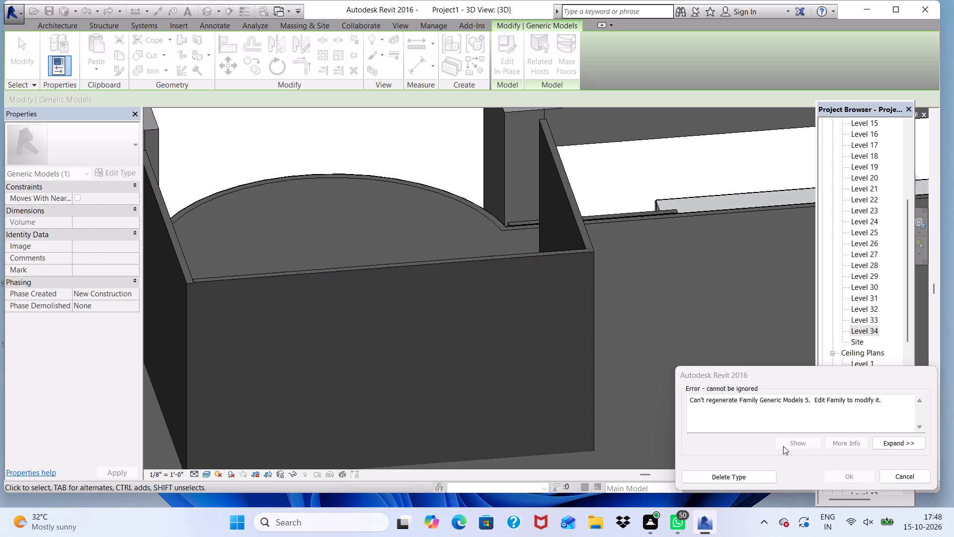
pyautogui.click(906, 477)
# Examine the covered rooftop enclosure from behind and from the front of the tower.
pyautogui.scroll(-11, 504, 256)
pyautogui.scroll(-1, 372, 318)
pyautogui.moveTo(372, 318); pyautogui.dragTo(483, 328, button='middle')
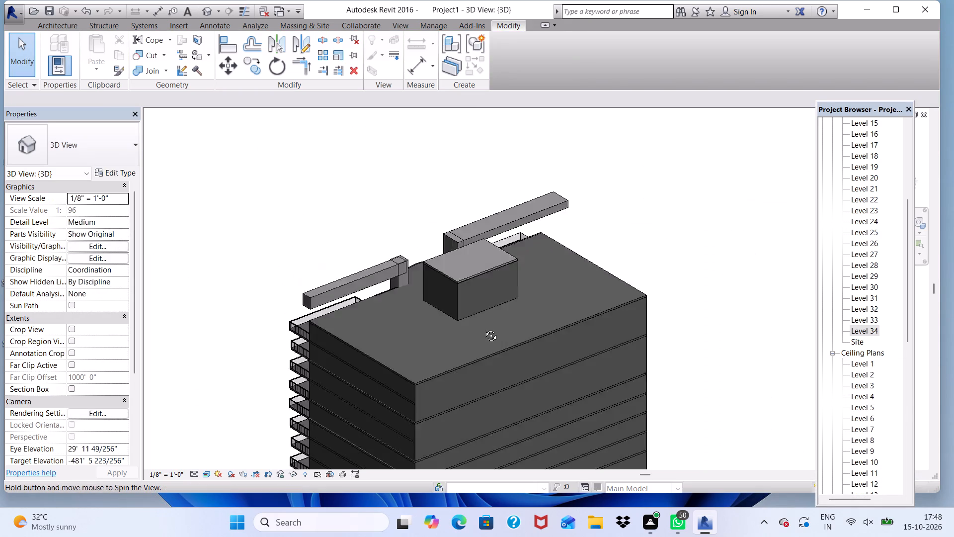
pyautogui.moveTo(483, 328); pyautogui.dragTo(742, 241, button='middle')
pyautogui.scroll(5, 465, 333)
pyautogui.scroll(4, 484, 259)
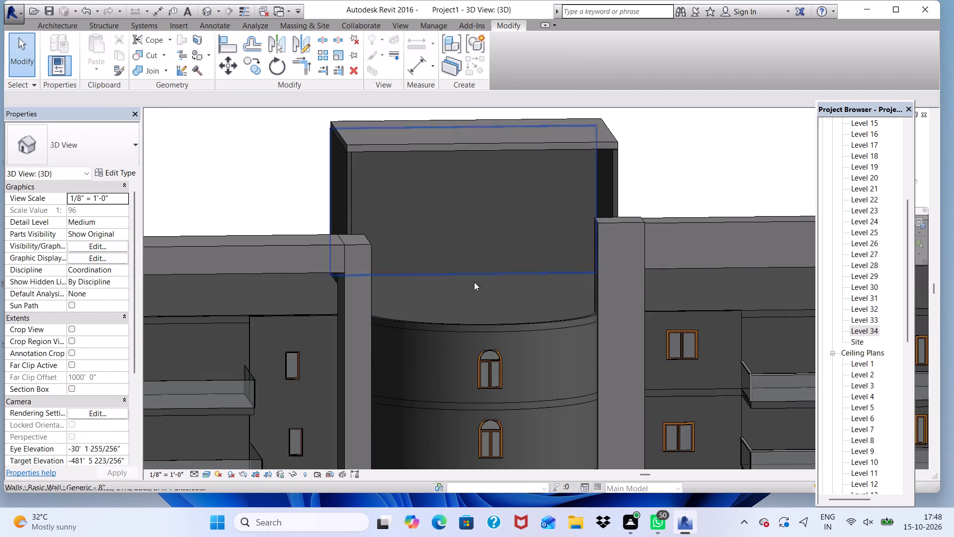
pyautogui.scroll(-5, 467, 292)
pyautogui.click(468, 298)
pyautogui.moveTo(468, 296); pyautogui.dragTo(458, 296)
pyautogui.moveTo(450, 296); pyautogui.dragTo(436, 298)
# Examine the tower's whole front facade from the base up to the covered enclosure.
pyautogui.scroll(-8, 440, 270)
pyautogui.scroll(1, 480, 335)
pyautogui.keyDown('shift'); pyautogui.scroll(-6, 445, 226); pyautogui.keyUp('shift')
pyautogui.scroll(2, 478, 369)
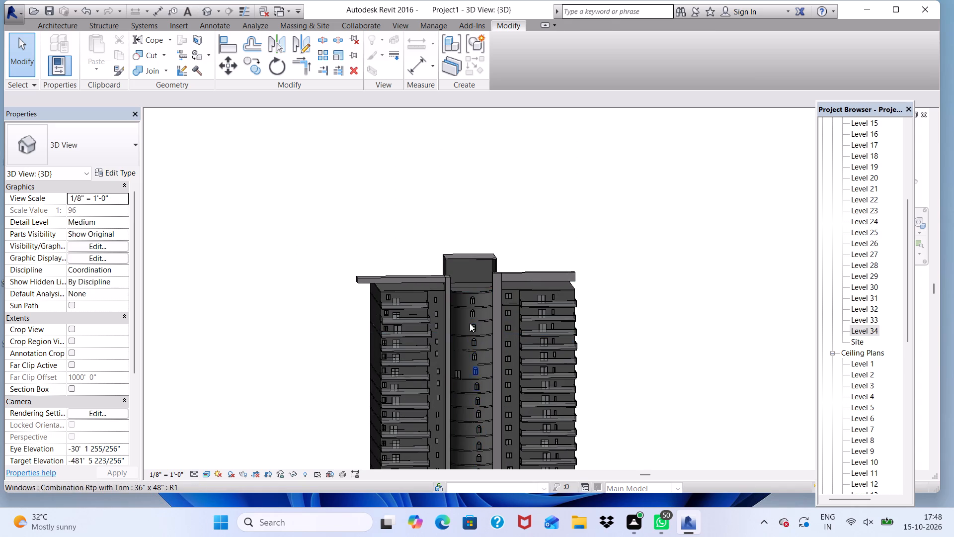
pyautogui.scroll(-6, 445, 255)
pyautogui.scroll(2, 522, 371)
pyautogui.scroll(-2, 492, 404)
pyautogui.moveTo(453, 415); pyautogui.dragTo(410, 384, button='middle')
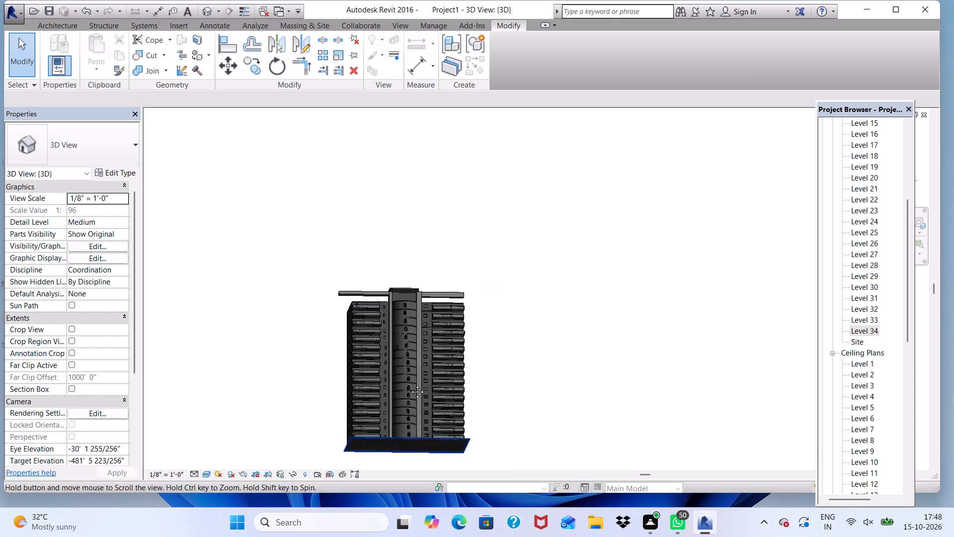
pyautogui.moveTo(410, 384); pyautogui.dragTo(423, 435, button='middle')
pyautogui.scroll(1, 461, 304)
pyautogui.scroll(-5, 444, 252)
pyautogui.keyDown('shift'); pyautogui.moveTo(436, 358); pyautogui.dragTo(431, 438, button='middle'); pyautogui.keyUp('shift')
pyautogui.scroll(4, 432, 380)
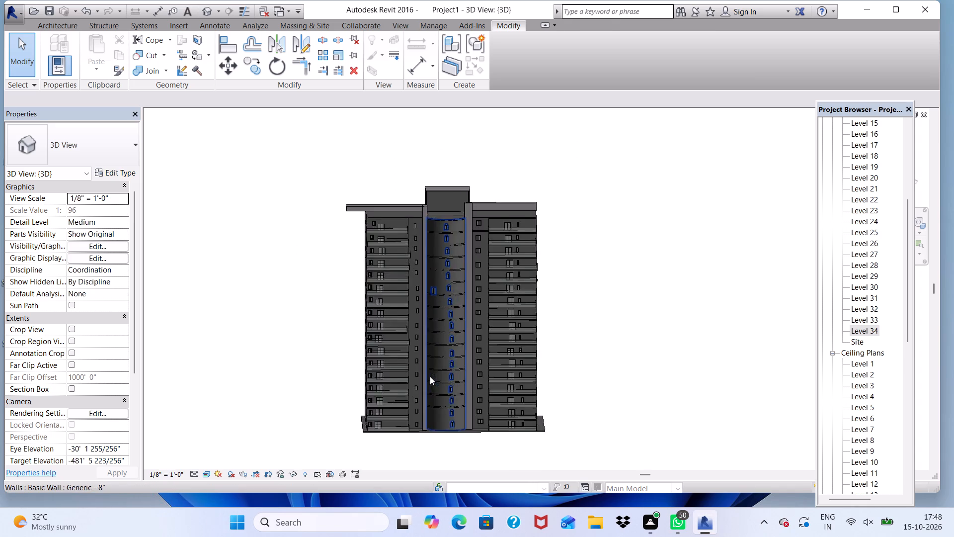
# Examine the tower's front facade from the base to the rooftop enclosure, straight on and from a slight angle.
pyautogui.scroll(6, 430, 376)
pyautogui.scroll(-5, 440, 208)
pyautogui.scroll(8, 483, 355)
pyautogui.scroll(-2, 406, 246)
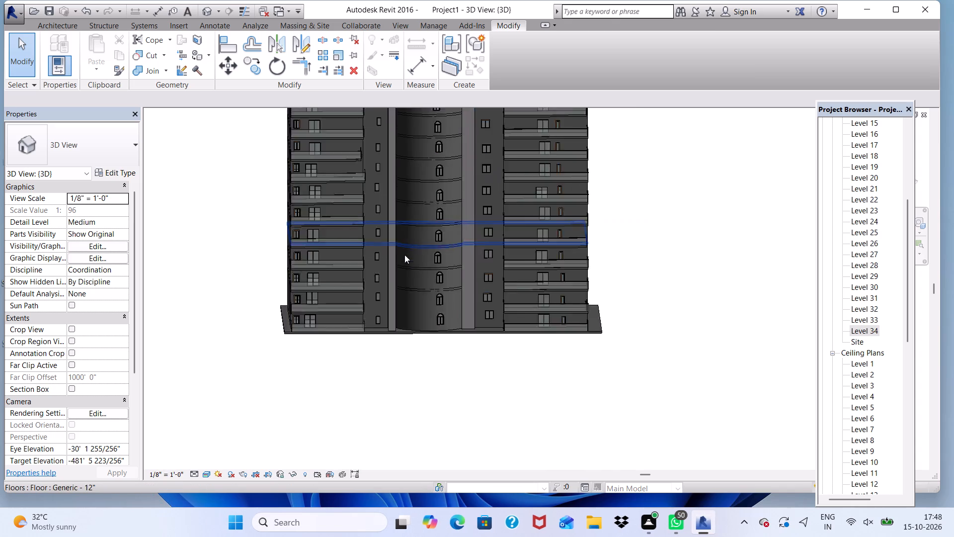
pyautogui.scroll(-7, 404, 255)
pyautogui.scroll(7, 380, 158)
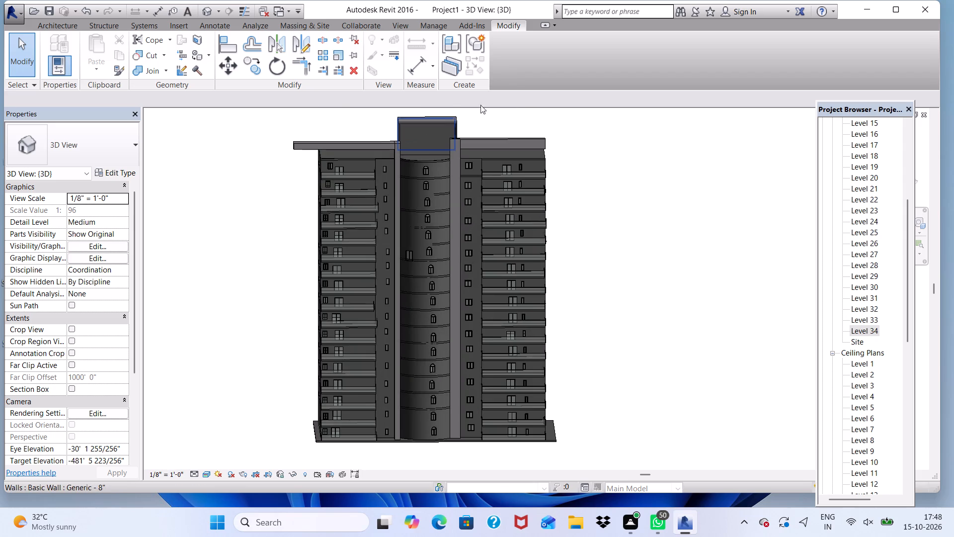
pyautogui.scroll(4, 446, 112)
pyautogui.scroll(-5, 444, 111)
pyautogui.scroll(3, 390, 312)
pyautogui.scroll(-2, 390, 312)
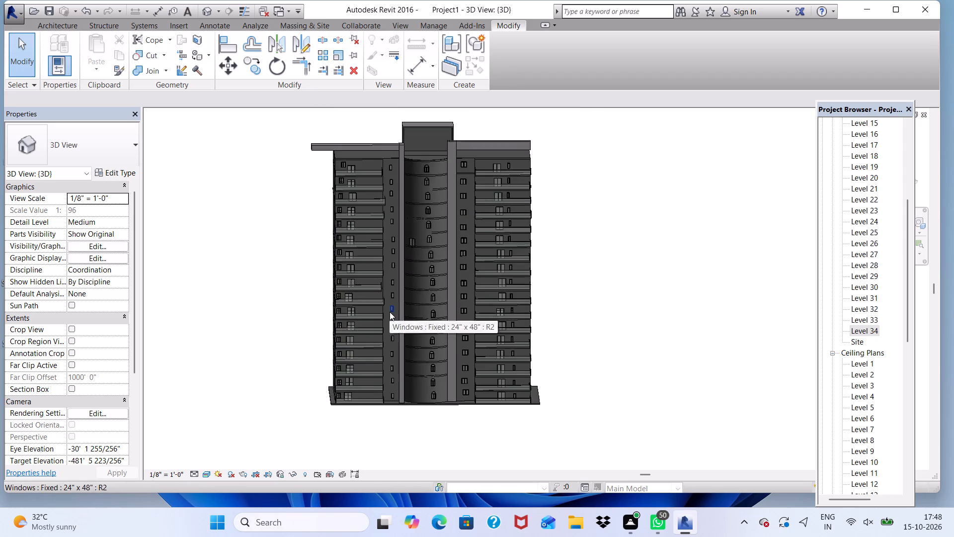
pyautogui.scroll(-2, 390, 312)
pyautogui.keyDown('shift'); pyautogui.moveTo(392, 315); pyautogui.dragTo(400, 316, button='middle'); pyautogui.keyUp('shift')
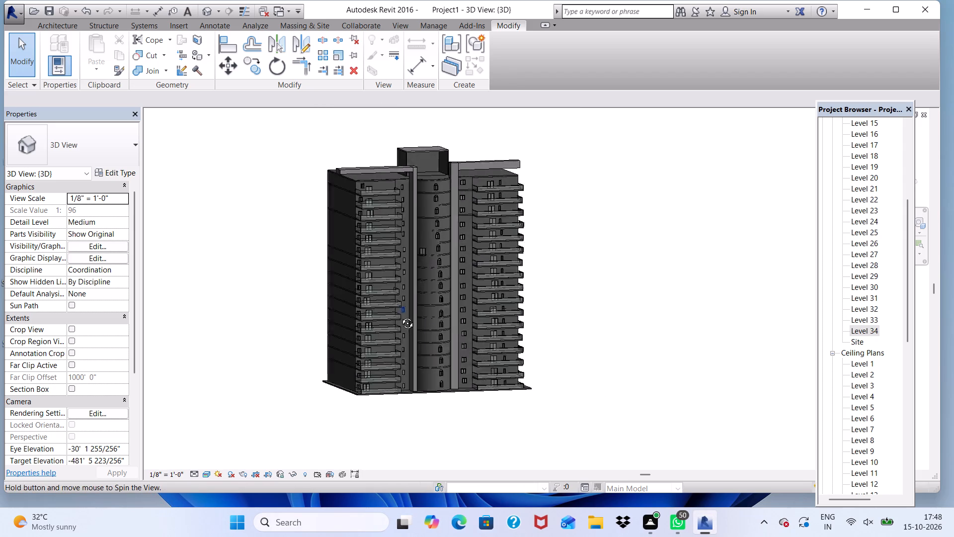
pyautogui.keyDown('shift'); pyautogui.moveTo(400, 316); pyautogui.dragTo(398, 317, button='middle'); pyautogui.keyUp('shift')
# Delete the stray 68" x 80" double sliding door on the curved central wall, beside the column of arched windows.
pyautogui.scroll(6, 389, 312)
pyautogui.scroll(-7, 384, 277)
pyautogui.scroll(6, 423, 342)
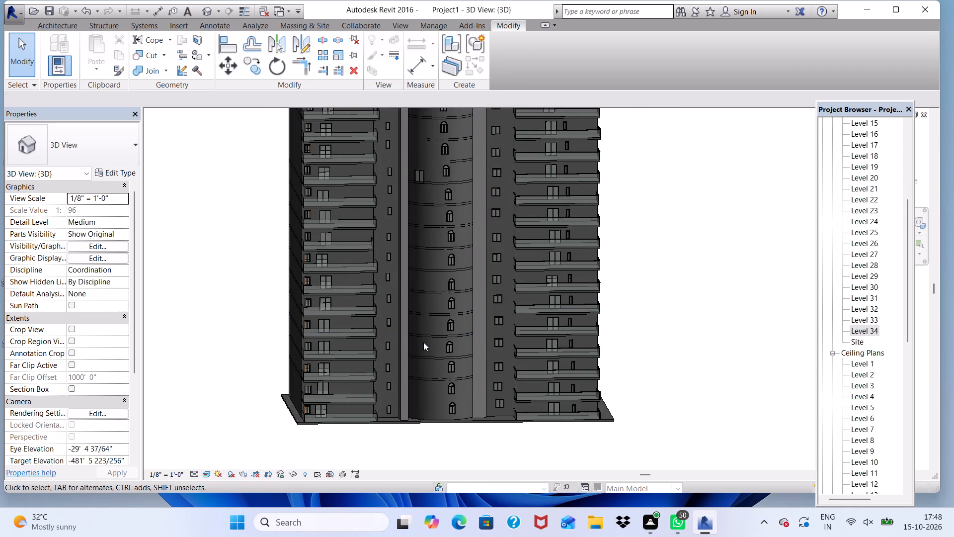
pyautogui.scroll(-5, 423, 342)
pyautogui.scroll(5, 397, 227)
pyautogui.scroll(2, 447, 275)
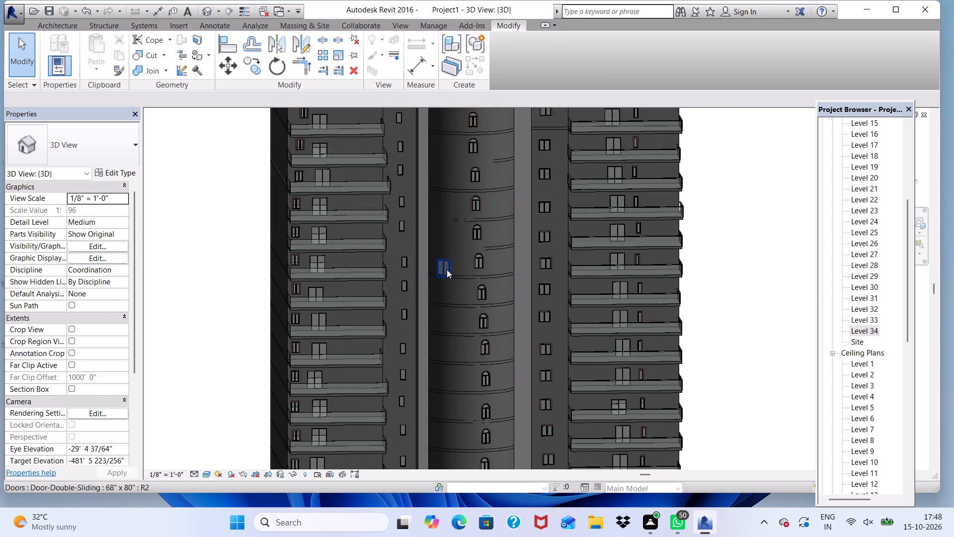
pyautogui.click(447, 269)
pyautogui.press('Delete')
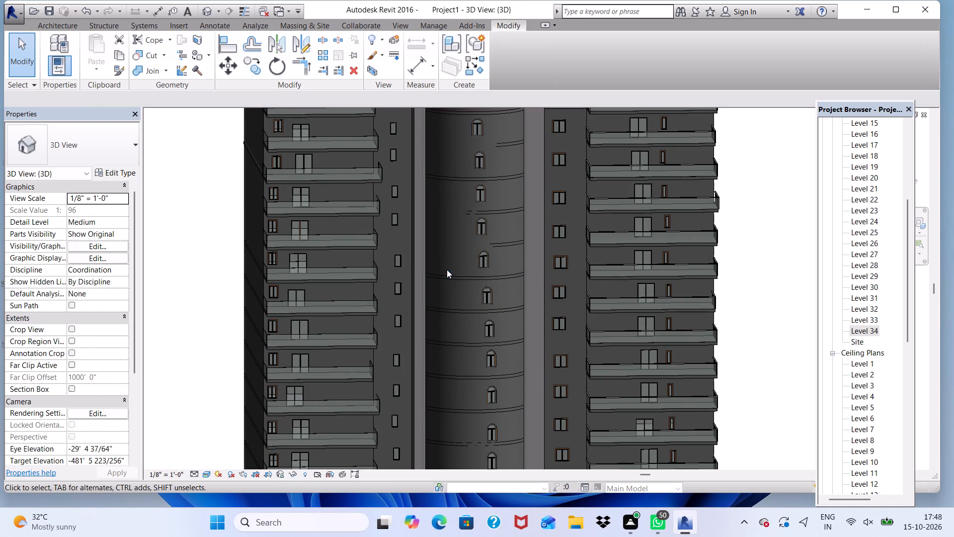
# Examine the full front of the tower, checking the curved central wall and its window column down to the base.
pyautogui.scroll(-5, 466, 269)
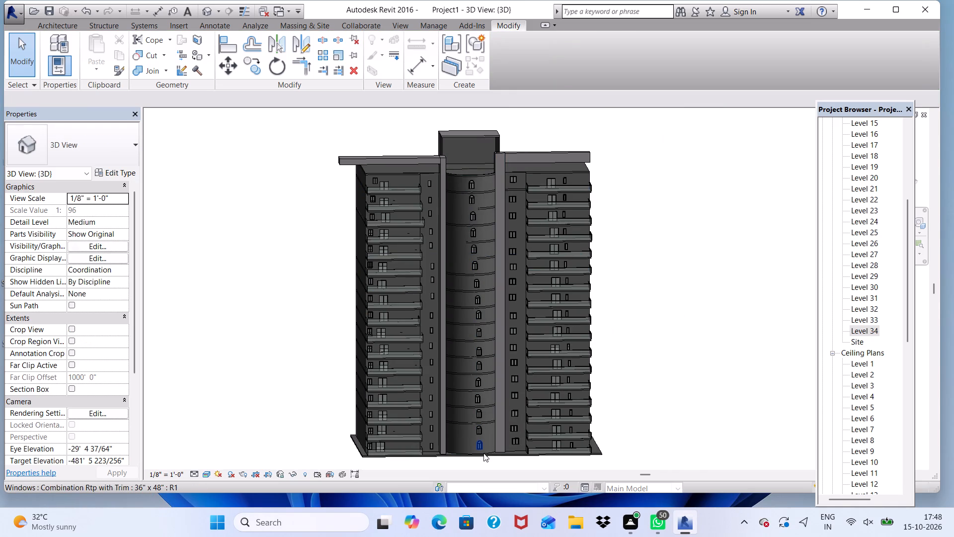
pyautogui.scroll(-2, 482, 457)
pyautogui.scroll(5, 482, 458)
pyautogui.scroll(-4, 484, 422)
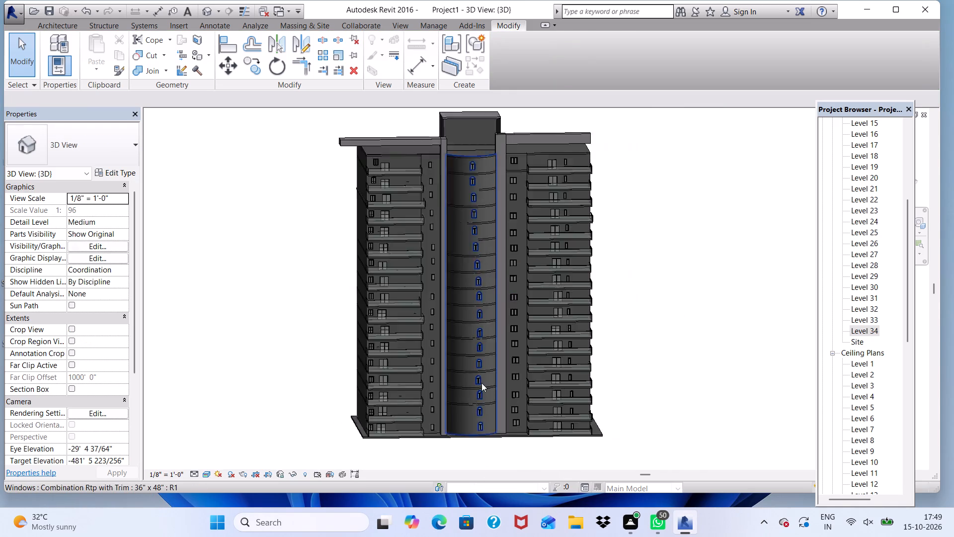
pyautogui.scroll(-1, 481, 383)
pyautogui.scroll(4, 492, 457)
pyautogui.scroll(2, 448, 342)
pyautogui.scroll(-5, 439, 352)
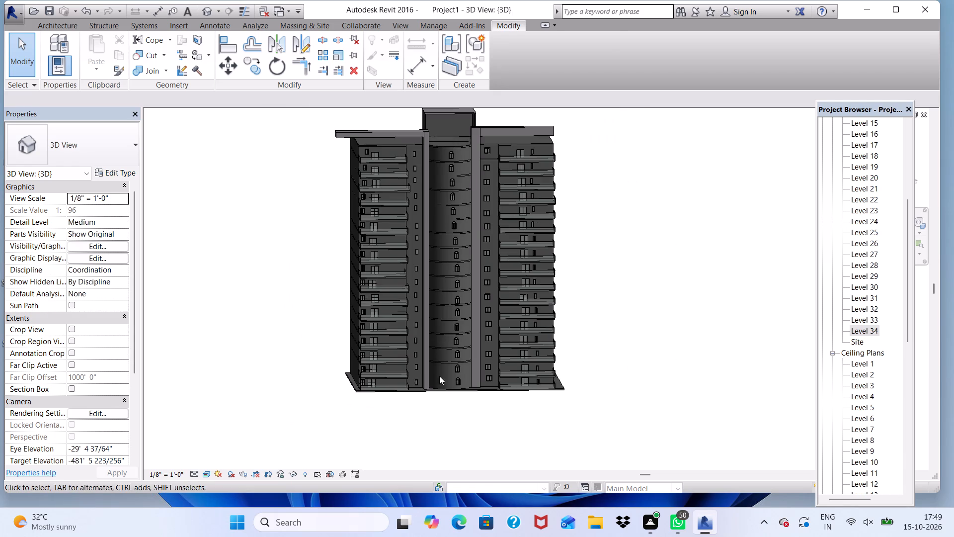
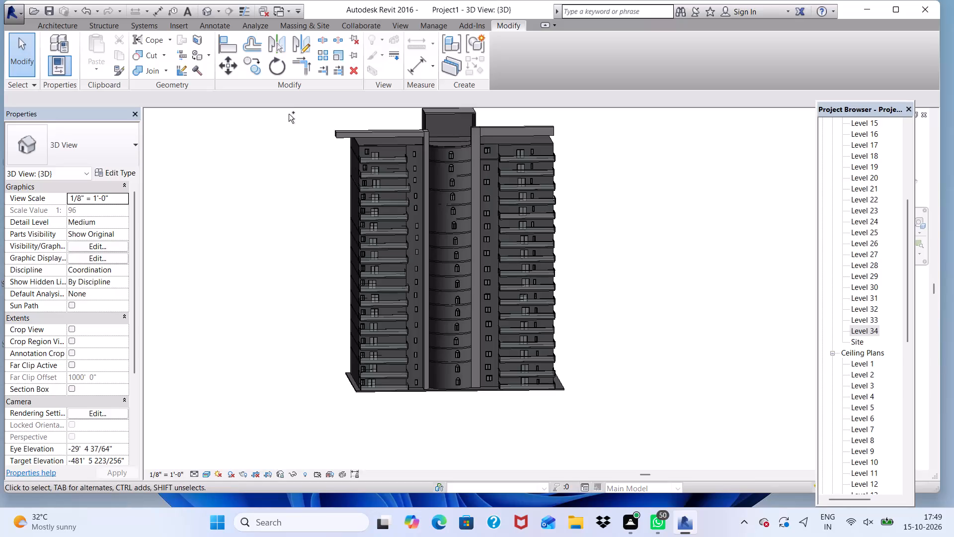
# Save the project in the Documents folder as a Revit project file named 0415.
pyautogui.hotkey('ctrl', 's')
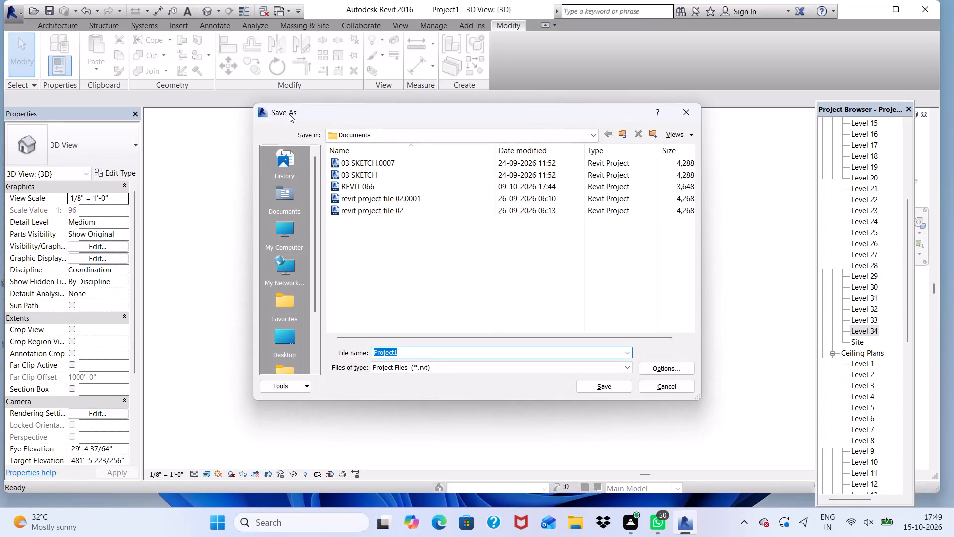
pyautogui.press('BackSpace')
pyautogui.press('BackSpace')
pyautogui.press('BackSpace')
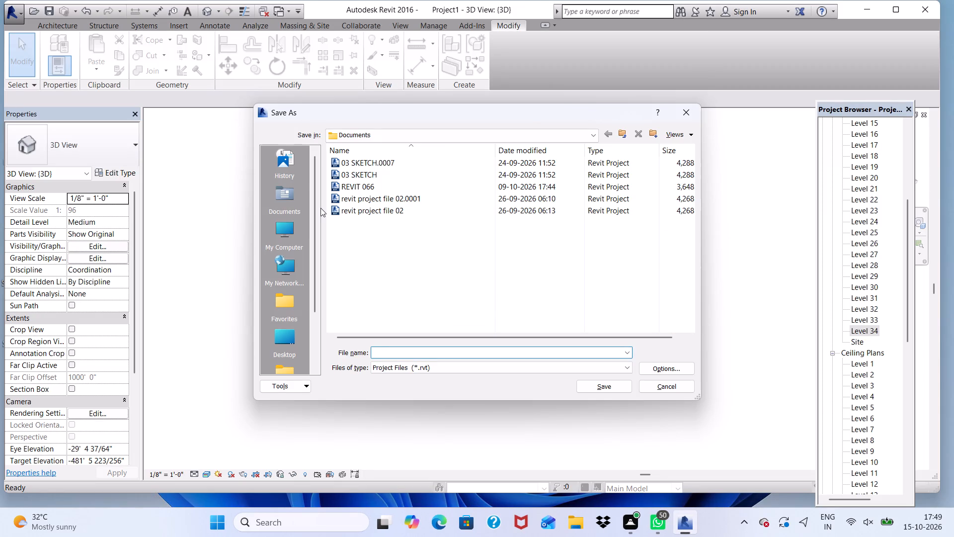
pyautogui.write('0415')
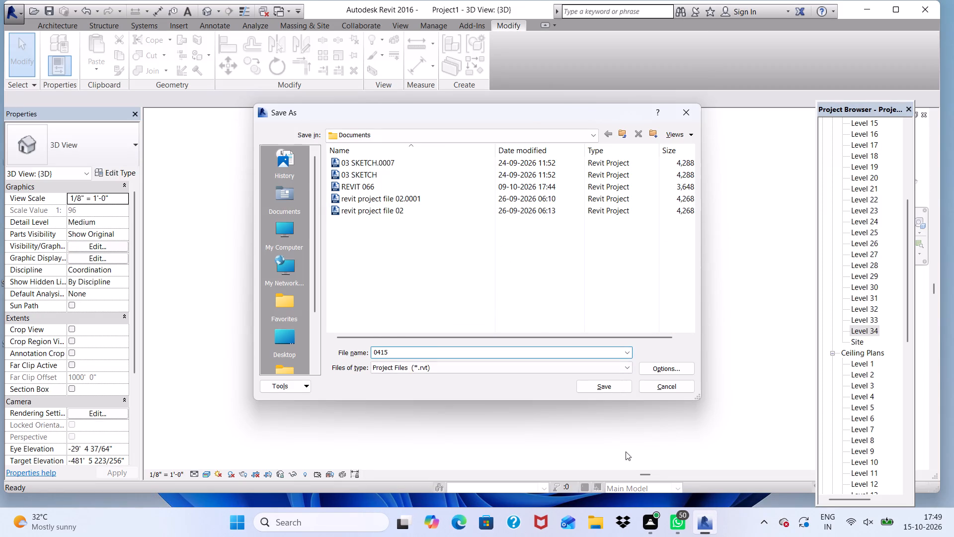
pyautogui.click(600, 387)
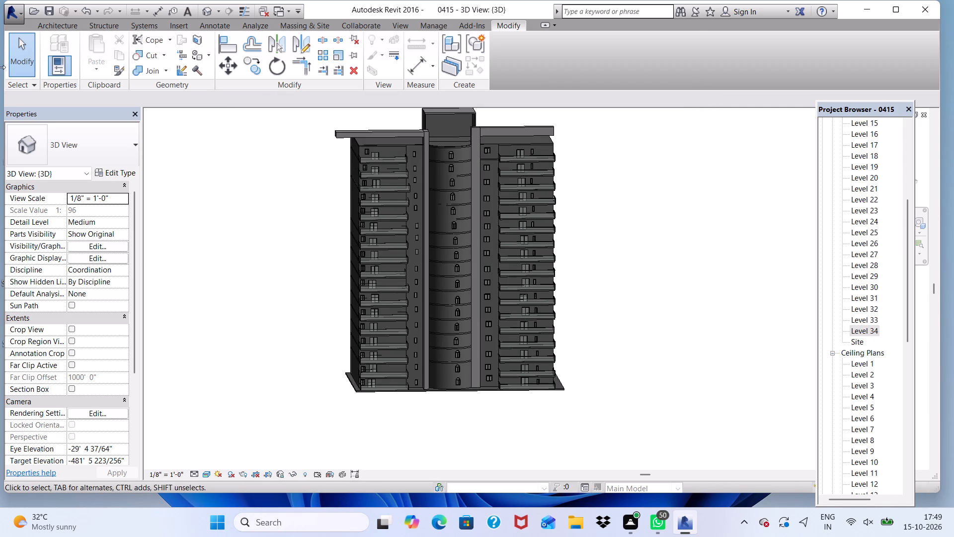
# Export the current 3D view to the Documents folder as an AutoCAD 2013 DWG file named 0415PDF.
pyautogui.click(22, 12)
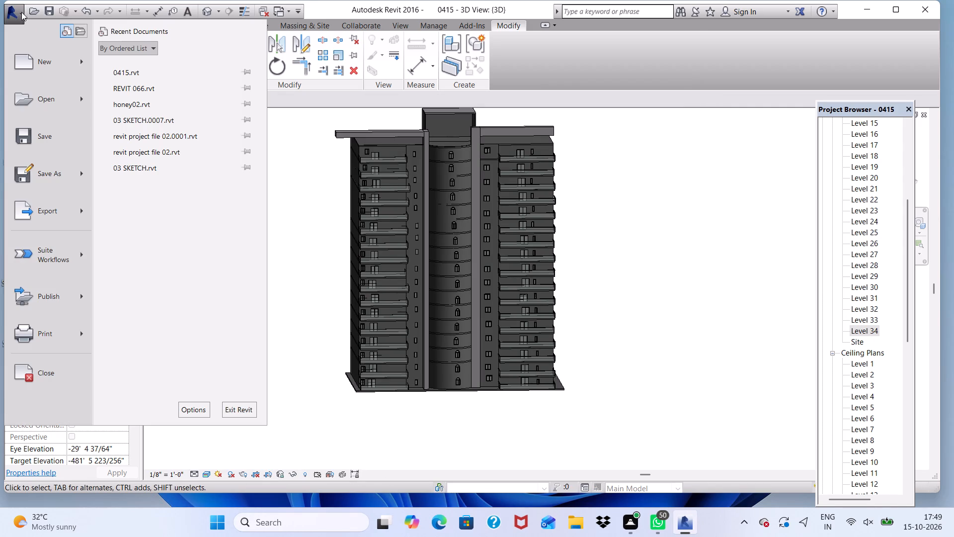
pyautogui.click(43, 210)
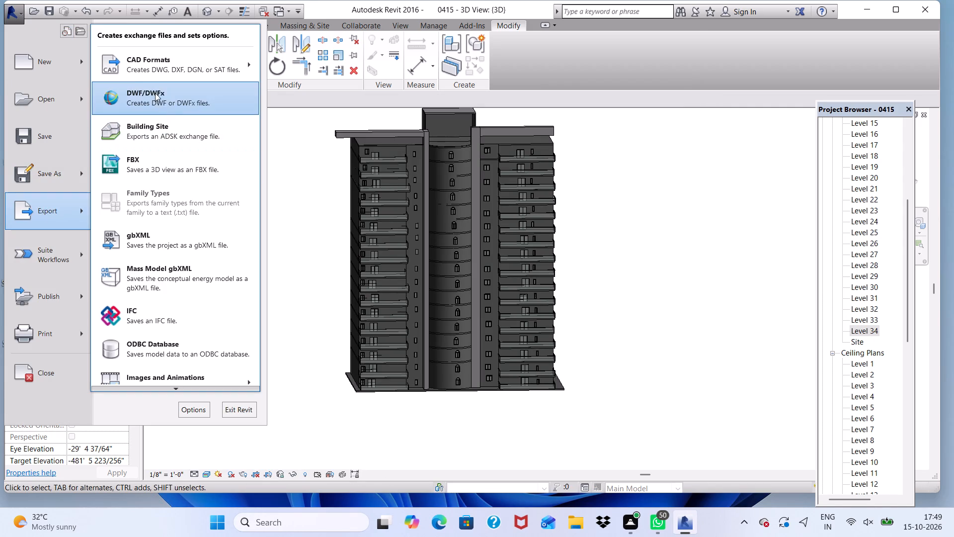
pyautogui.click(167, 62)
pyautogui.click(280, 60)
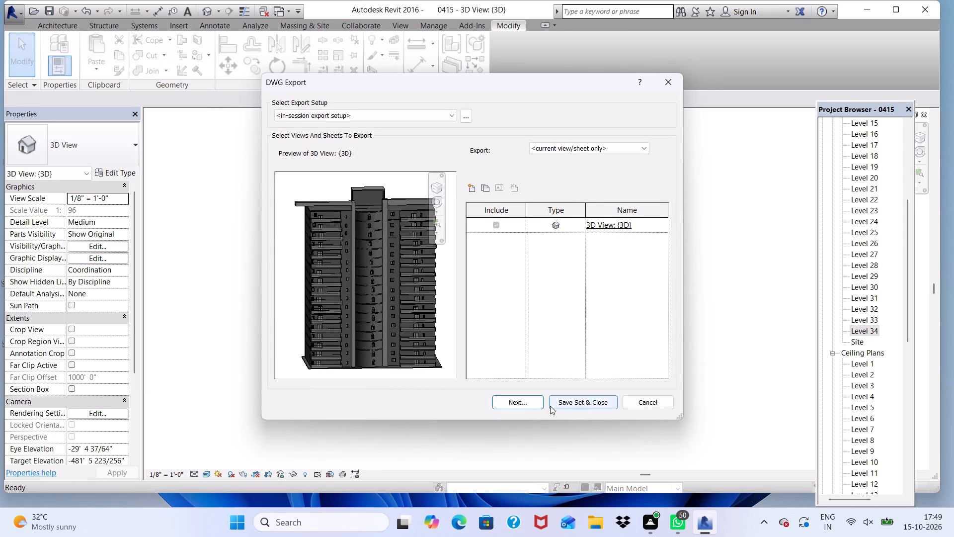
pyautogui.click(527, 406)
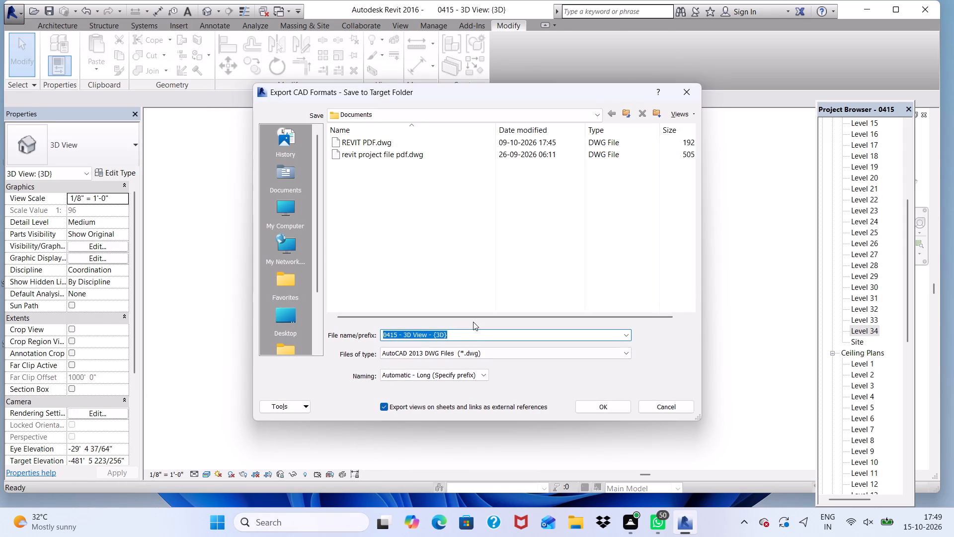
pyautogui.click(472, 330)
pyautogui.press('BackSpace')
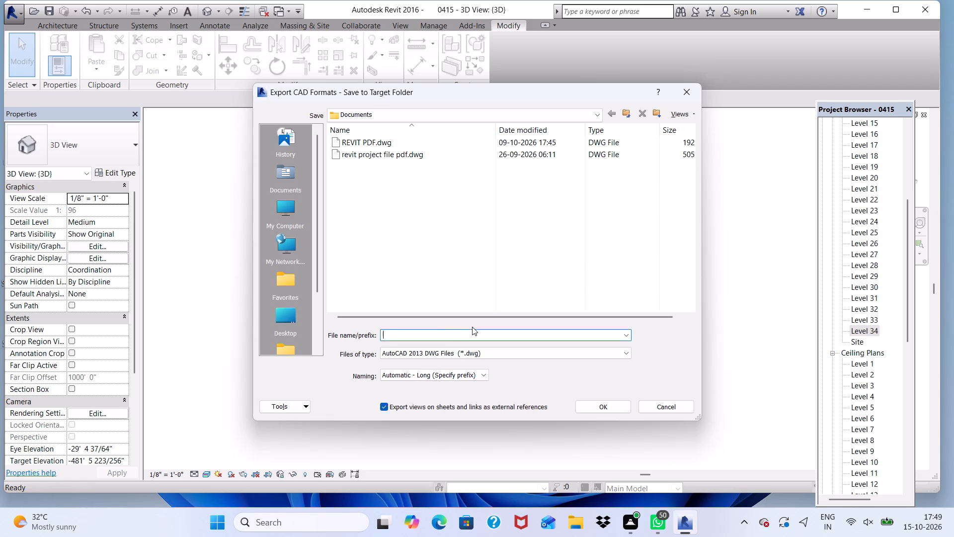
pyautogui.write('0415PDF')
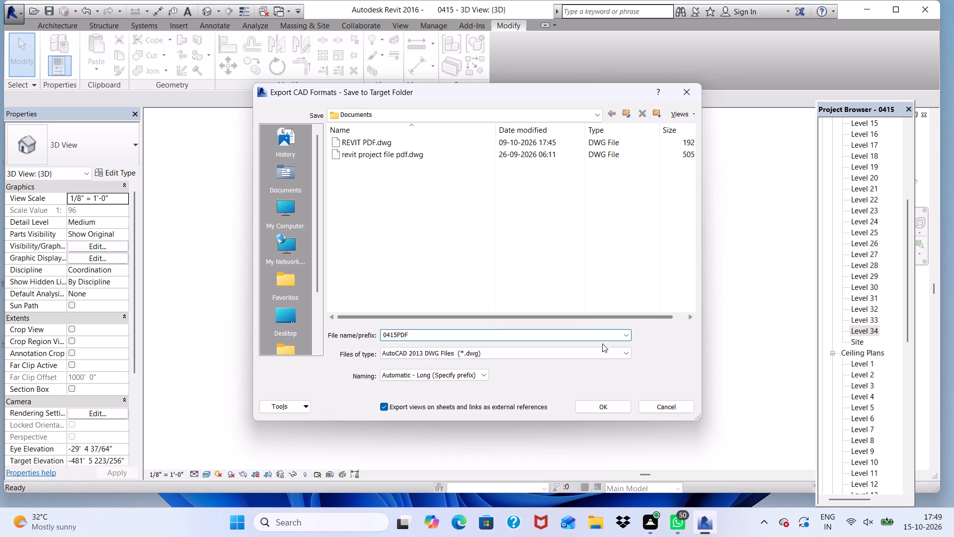
pyautogui.click(611, 407)
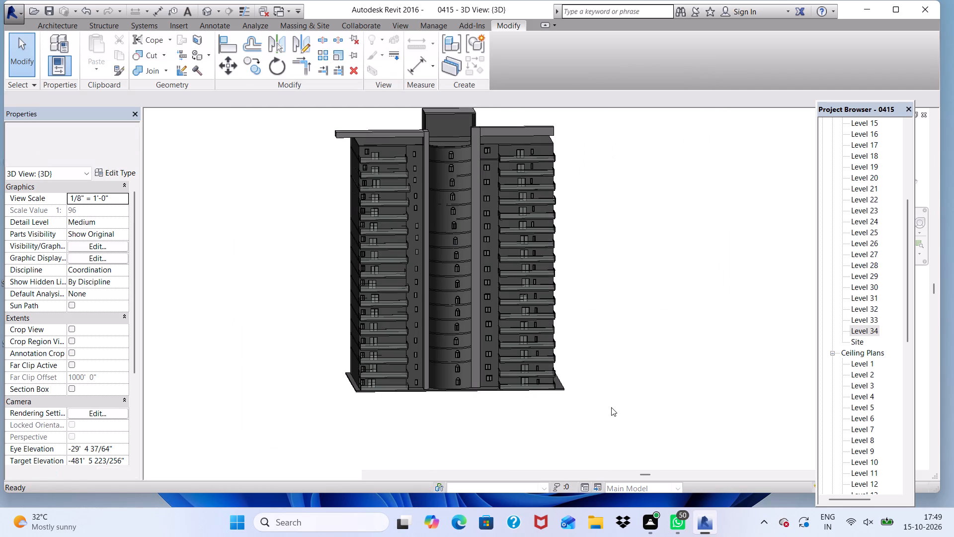